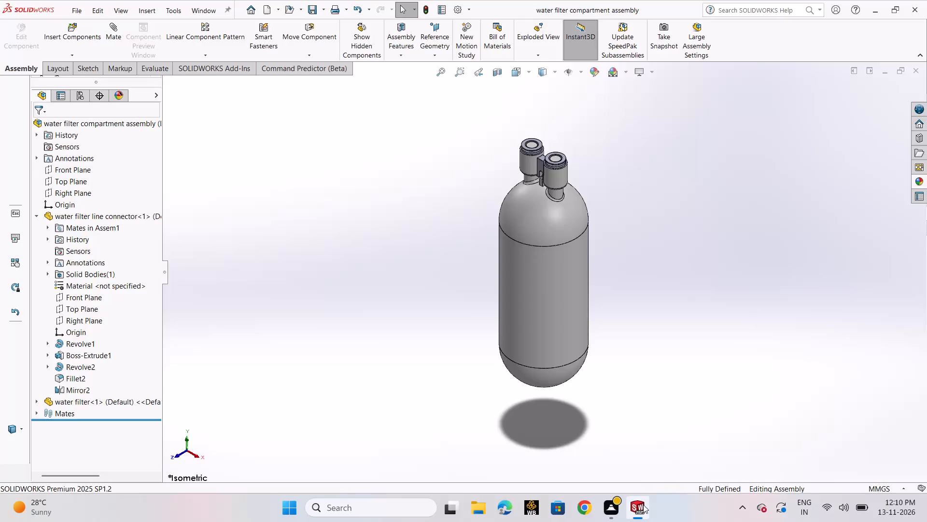
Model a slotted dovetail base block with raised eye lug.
Close the water filter and water filter line connector document windows.
click(564, 404)
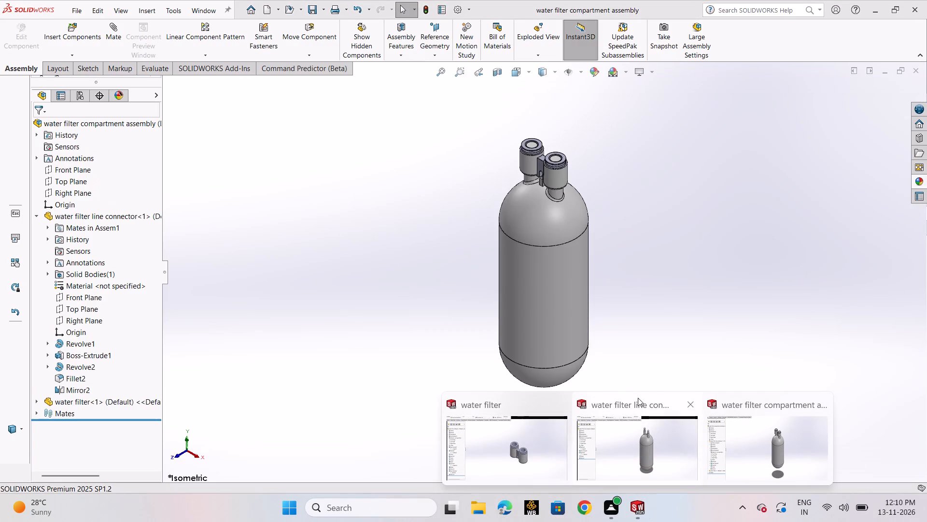
click(681, 404)
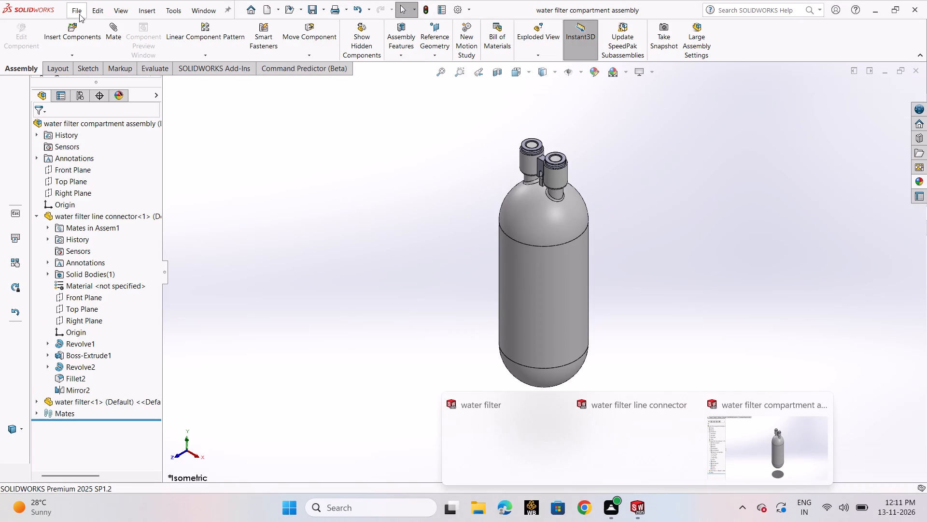
Create a new part document.
click(79, 14)
click(94, 28)
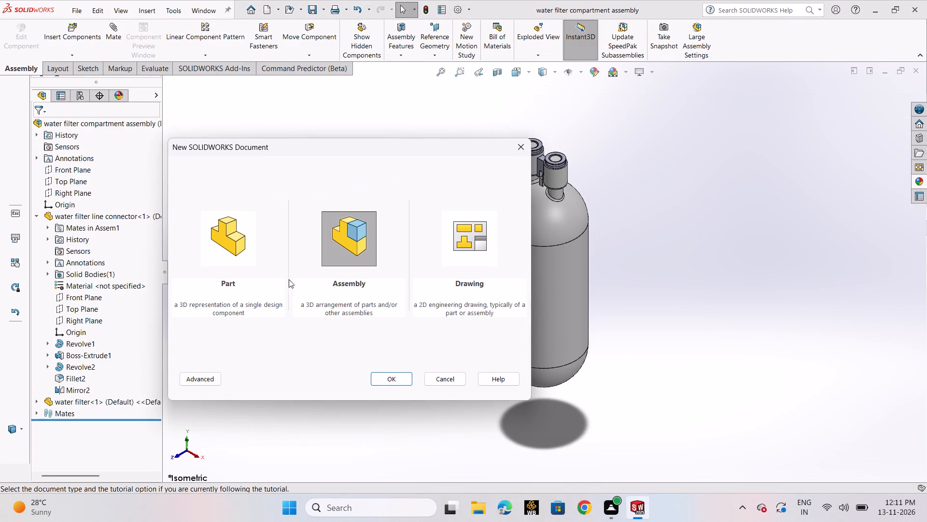
click(248, 268)
click(243, 250)
click(384, 380)
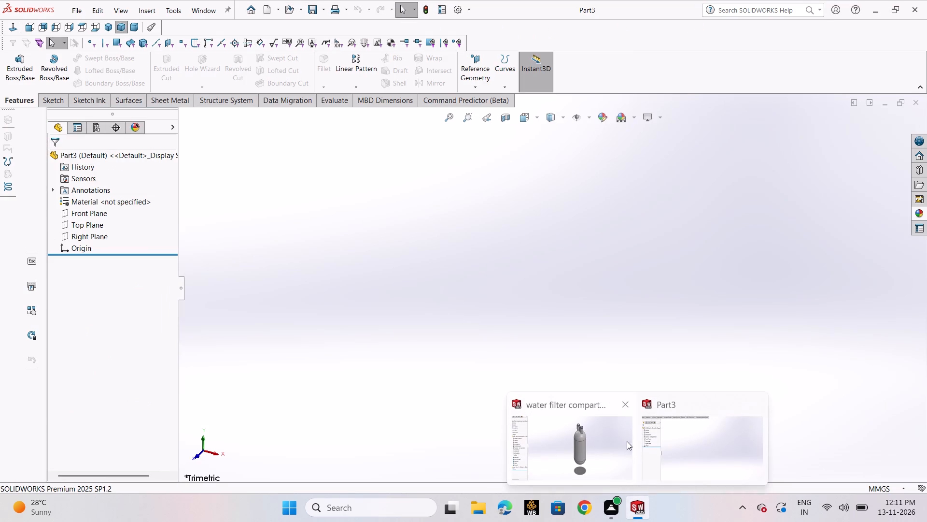
Close the water filter compartment assembly window, keeping the new part open.
click(623, 405)
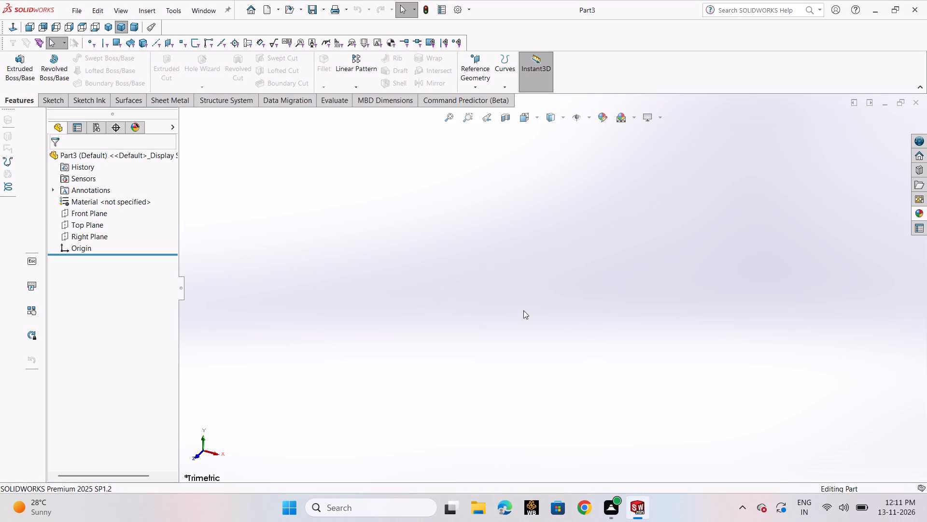
click(523, 310)
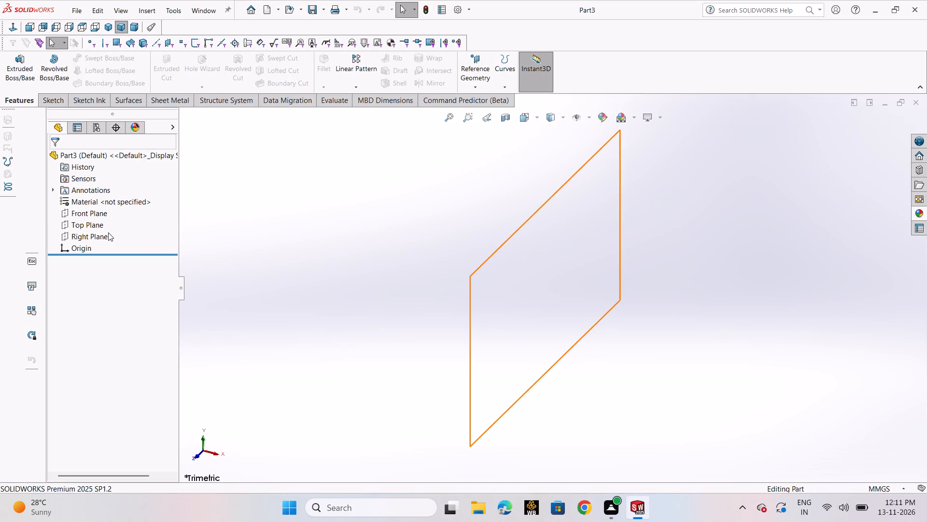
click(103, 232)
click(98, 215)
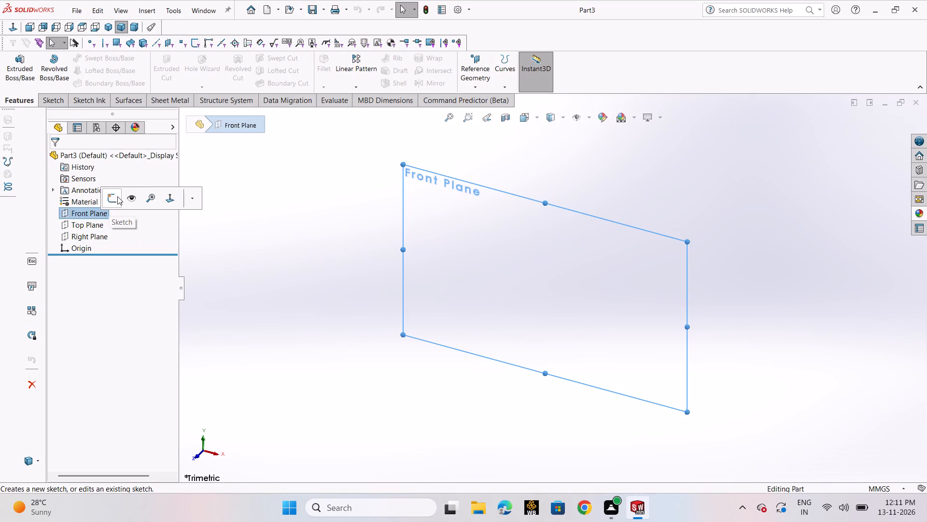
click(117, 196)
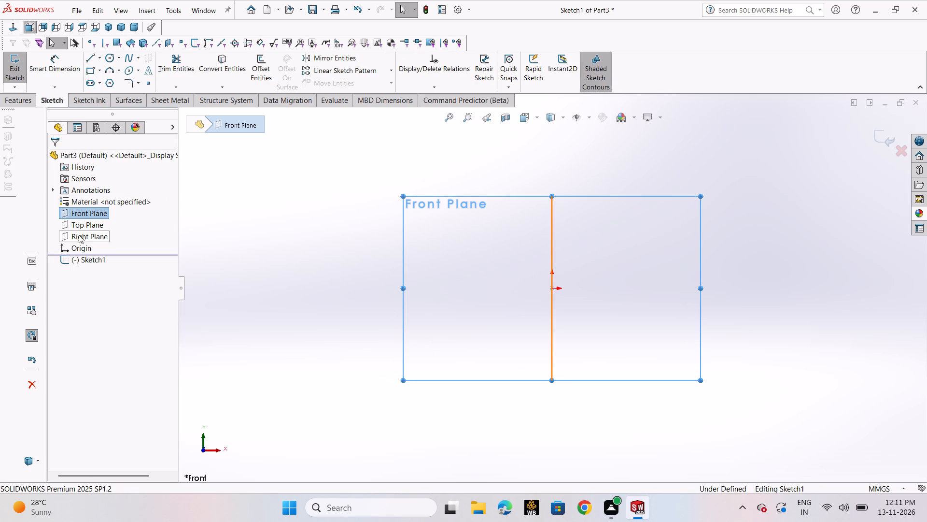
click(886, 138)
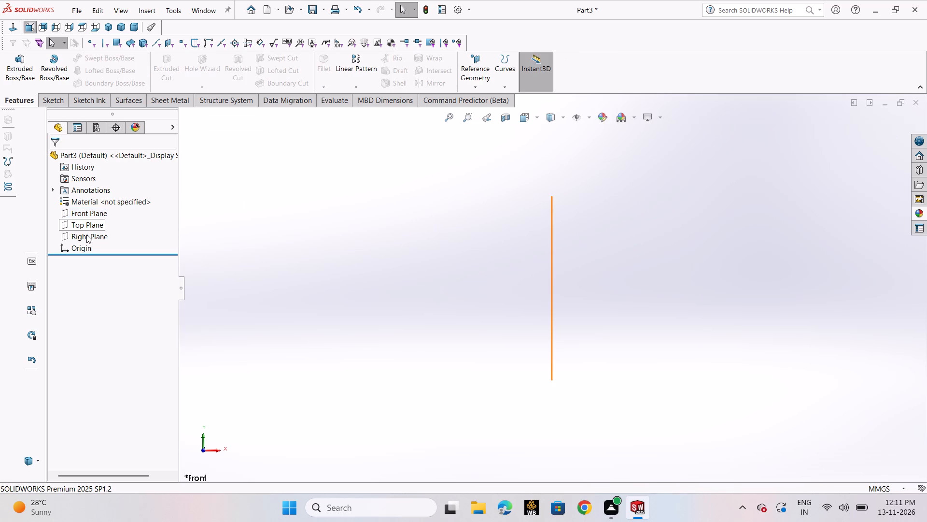
Start a sketch on the Right Plane and draw a nearly horizontal midpoint line about 320 mm long centred on the origin.
click(86, 235)
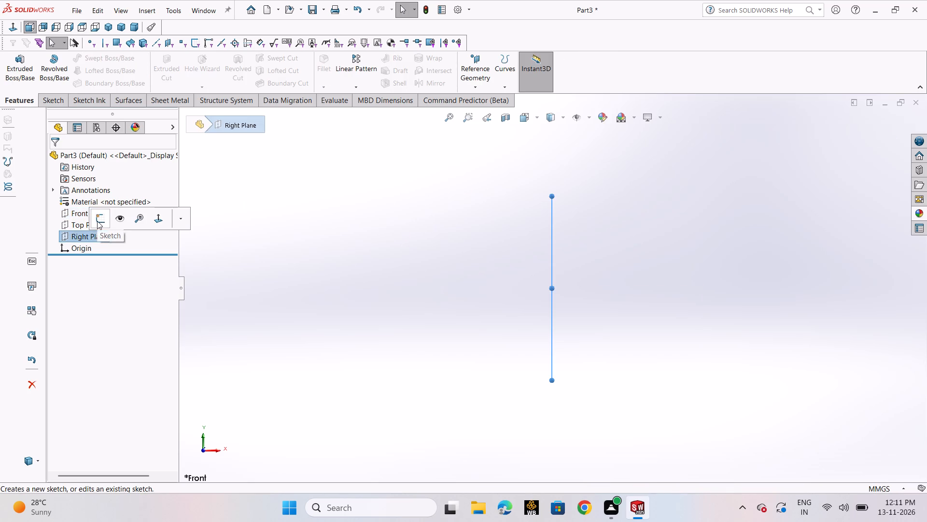
click(97, 221)
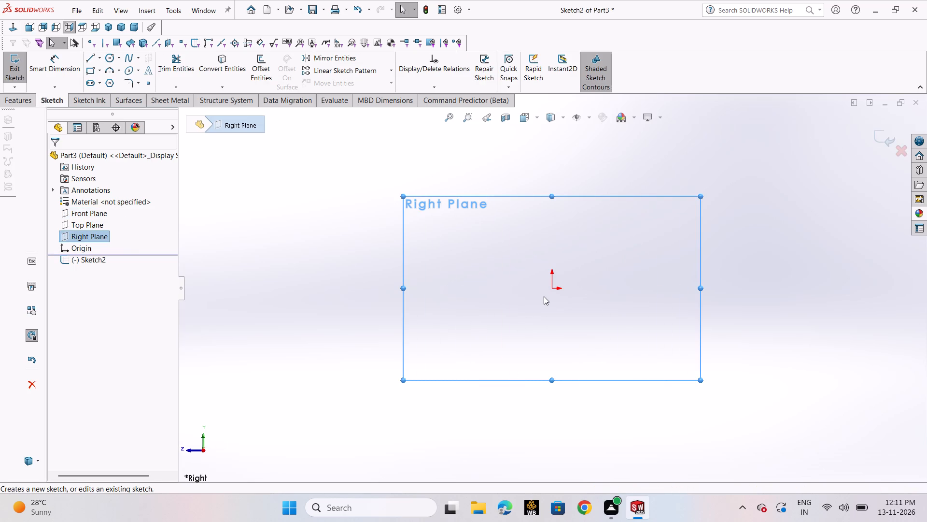
scroll(545, 295, up, 1)
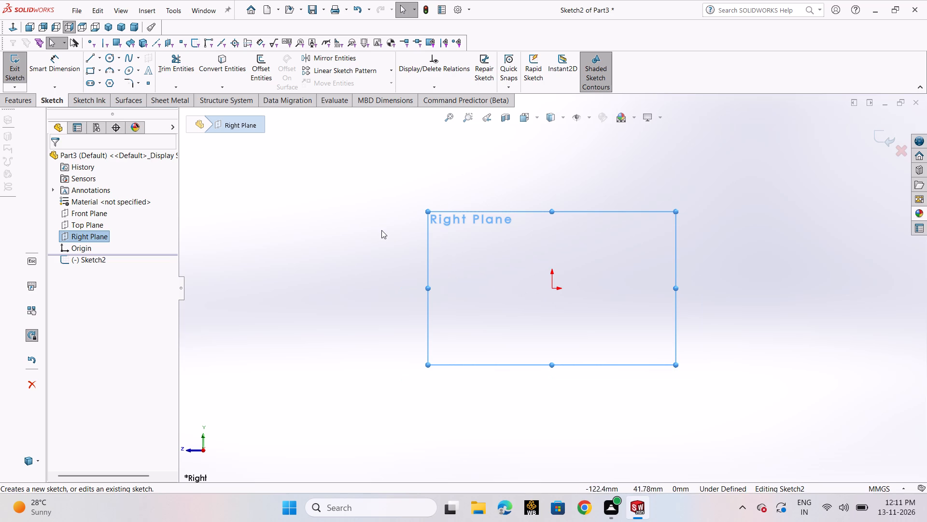
click(96, 59)
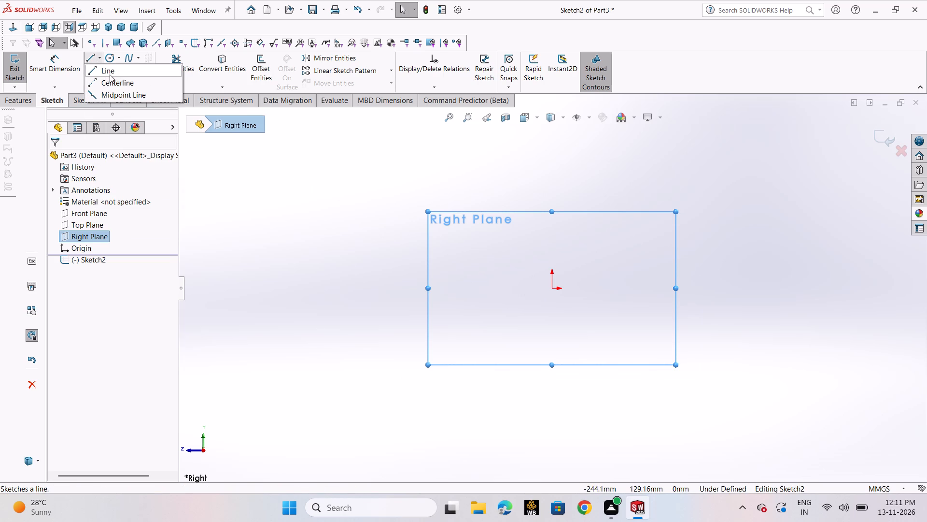
click(117, 94)
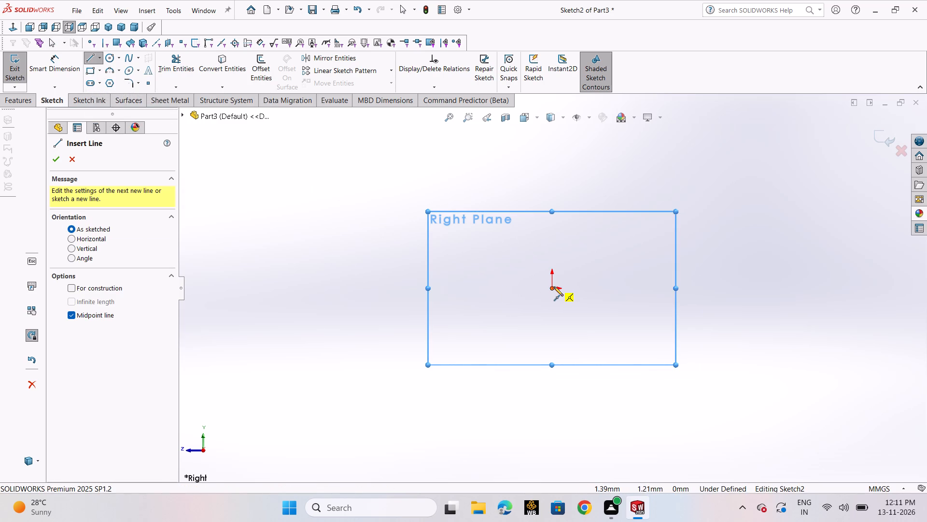
click(554, 287)
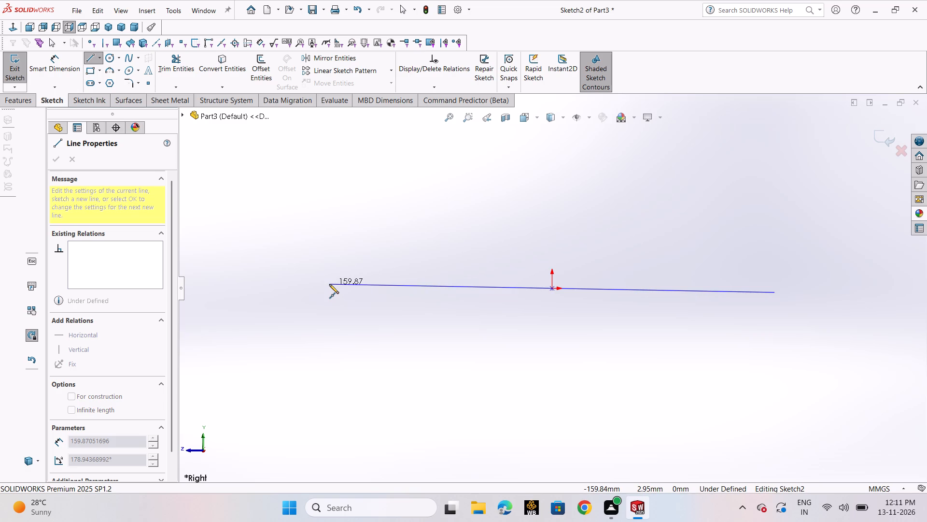
click(329, 284)
Complete the closed outline below the line with end edges about 34 mm and 29 mm high and a dovetail-shaped recess open at the bottom.
click(326, 332)
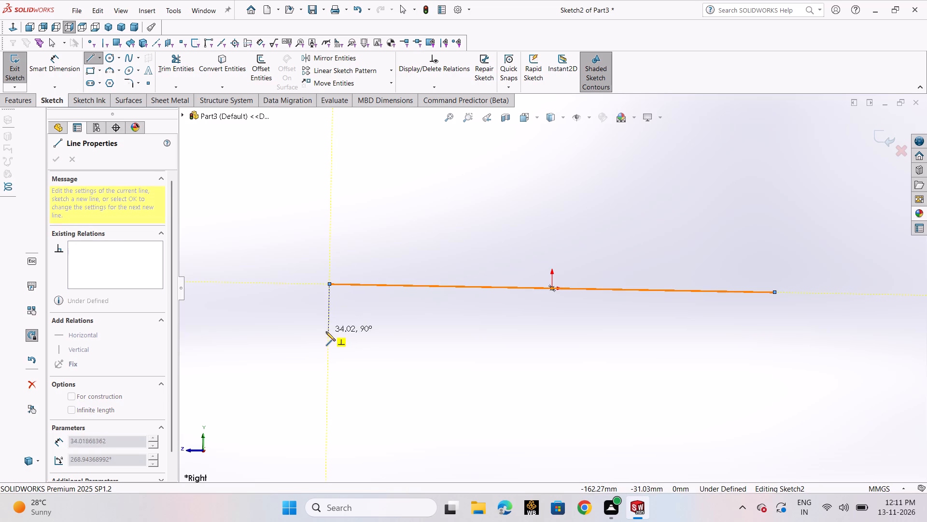
click(412, 336)
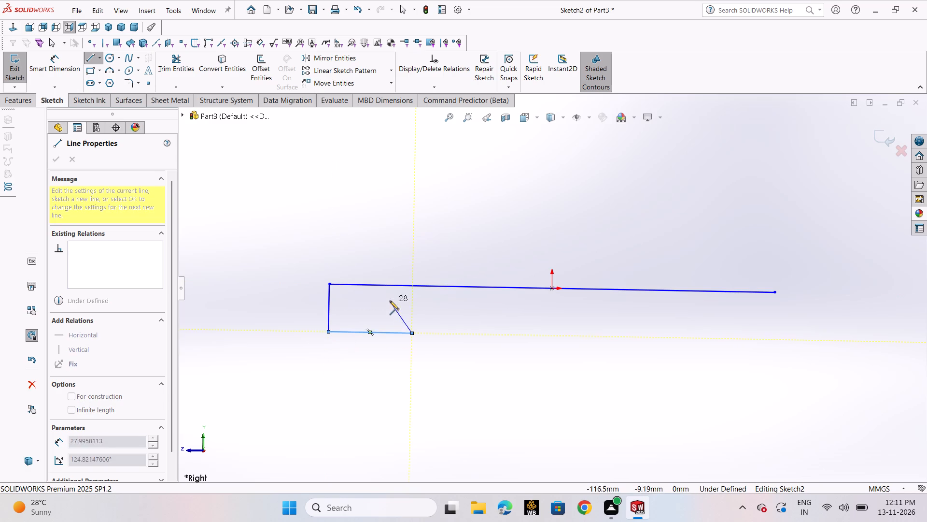
click(390, 301)
click(745, 301)
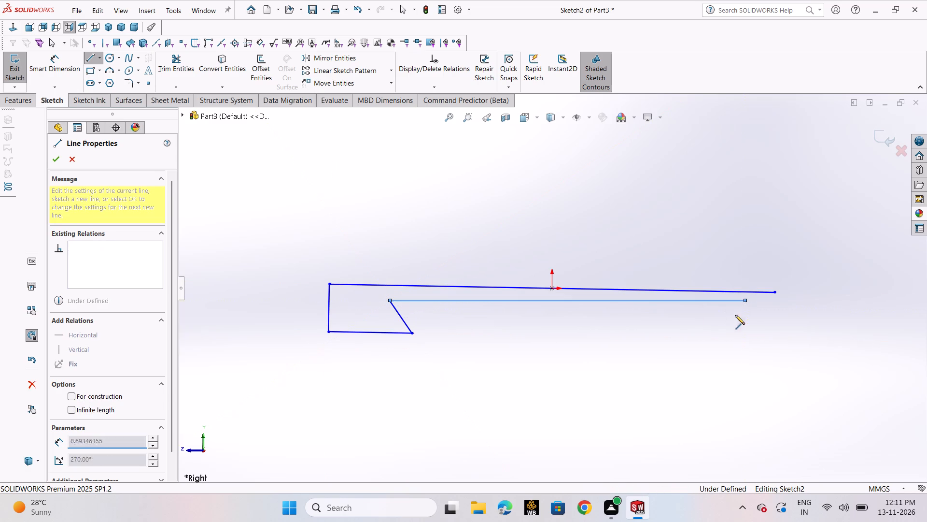
click(719, 333)
click(775, 333)
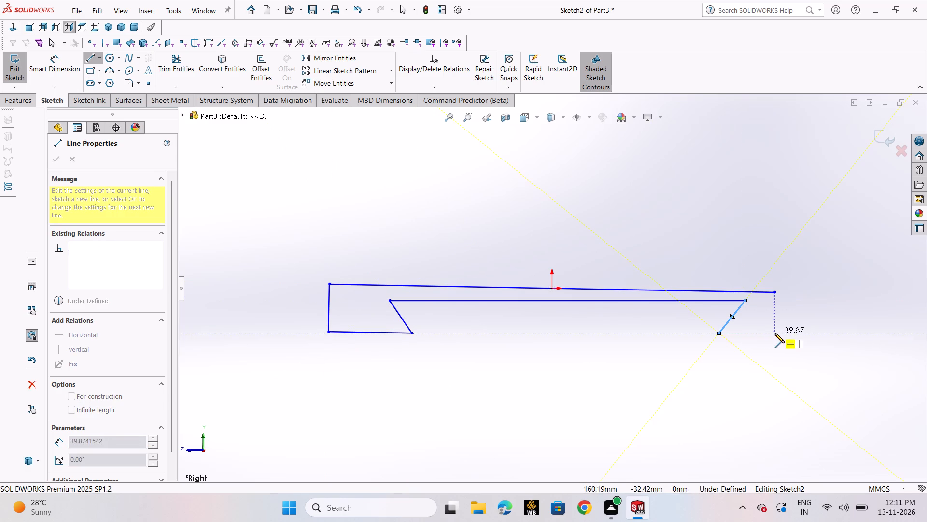
click(775, 295)
right_click(775, 295)
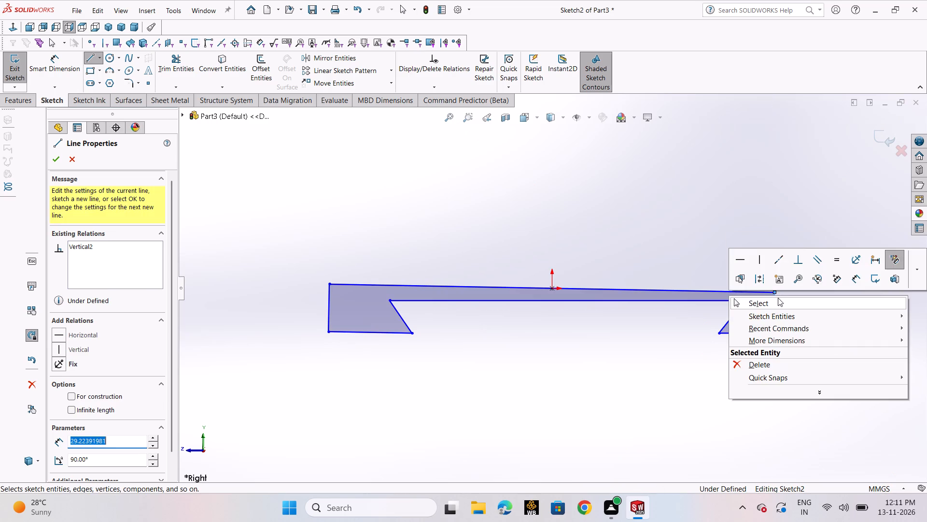
click(778, 298)
Add a horizontal relation to the long top line through the origin.
click(733, 289)
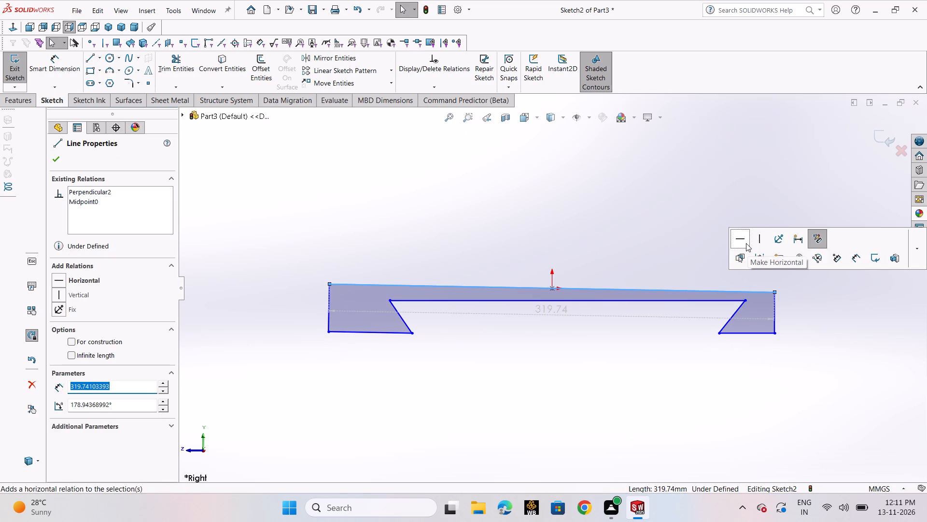
click(746, 243)
click(54, 163)
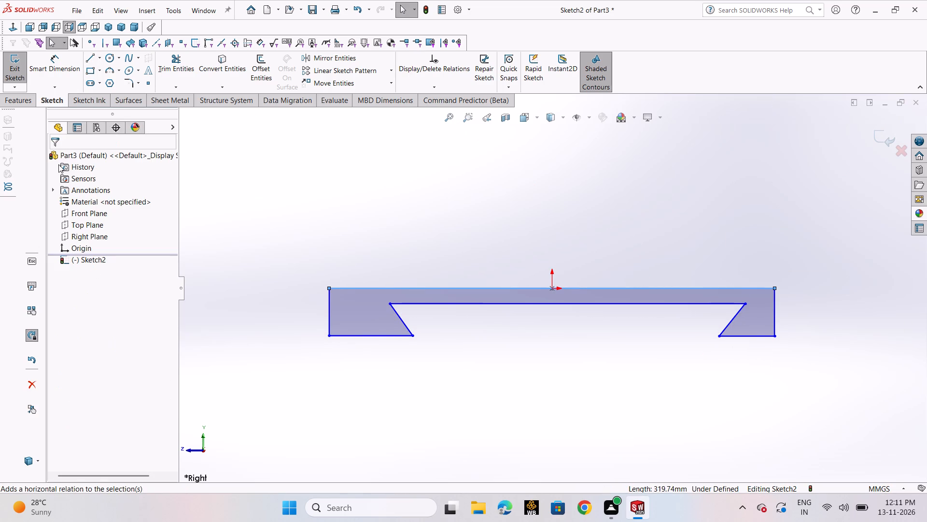
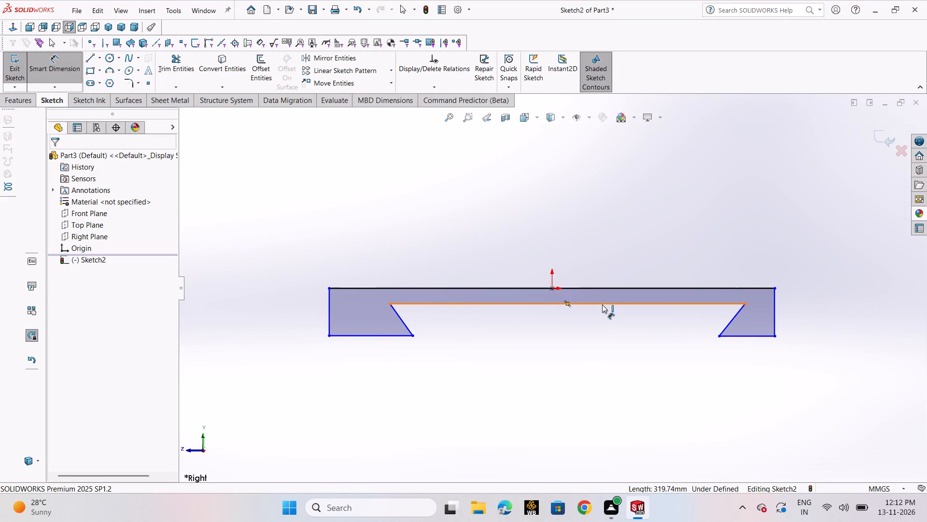
Dimension the recess's bottom opening between its two lower corners to 30 mm.
click(415, 337)
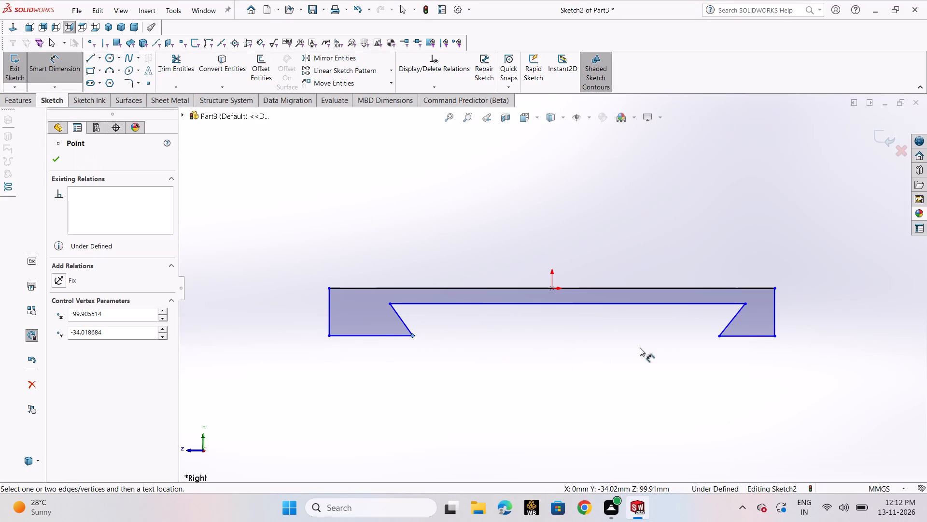
click(717, 336)
click(580, 396)
text(30)
key(Return)
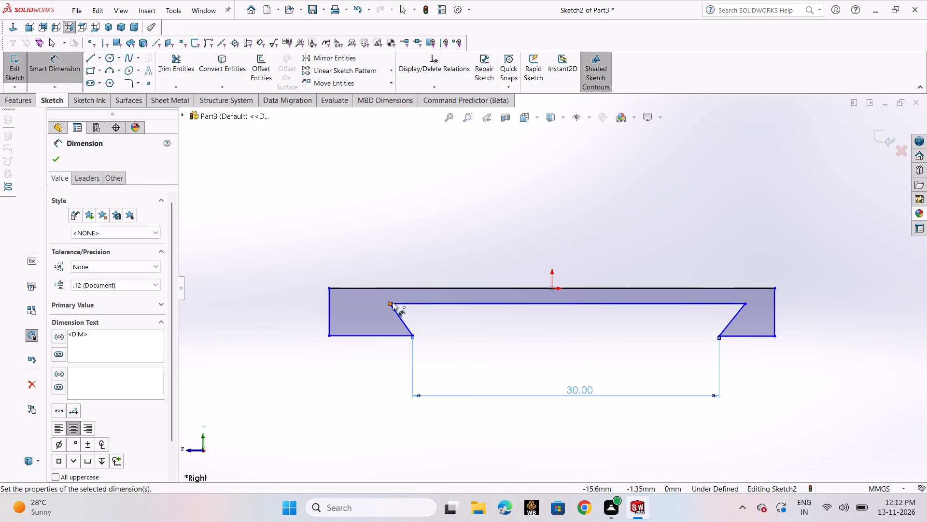
Dimension the recess's upper width between its two inner corners to 50 mm.
click(393, 302)
click(744, 303)
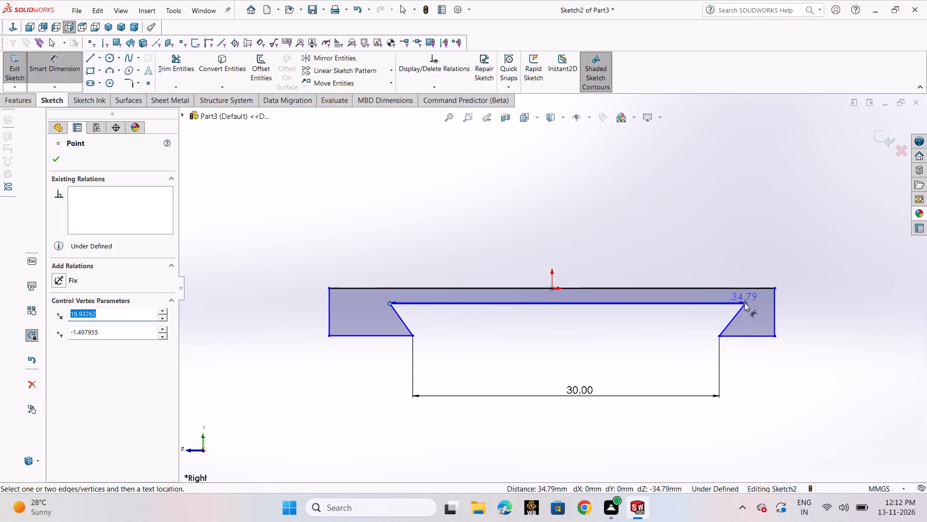
click(622, 435)
text(50)
key(Return)
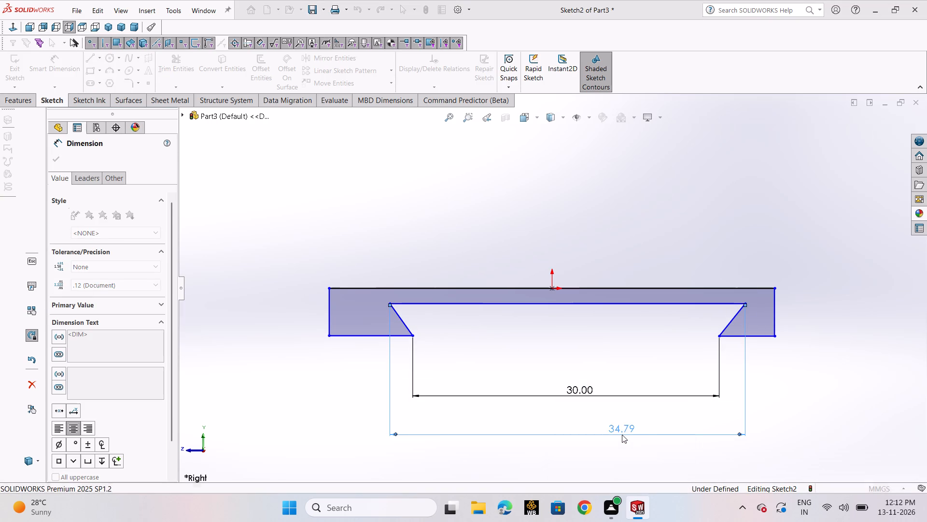
Dimension the overall profile width between the outer bottom corners to 60 mm.
click(327, 334)
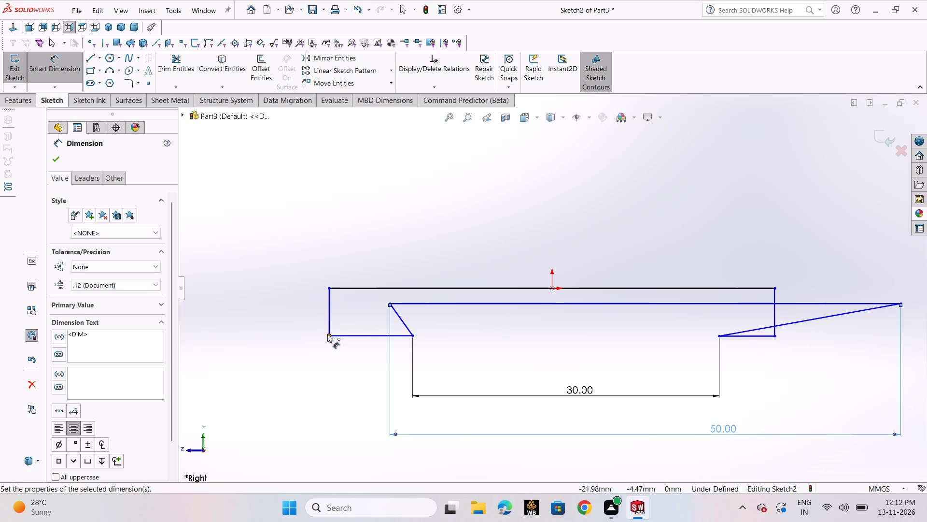
click(775, 337)
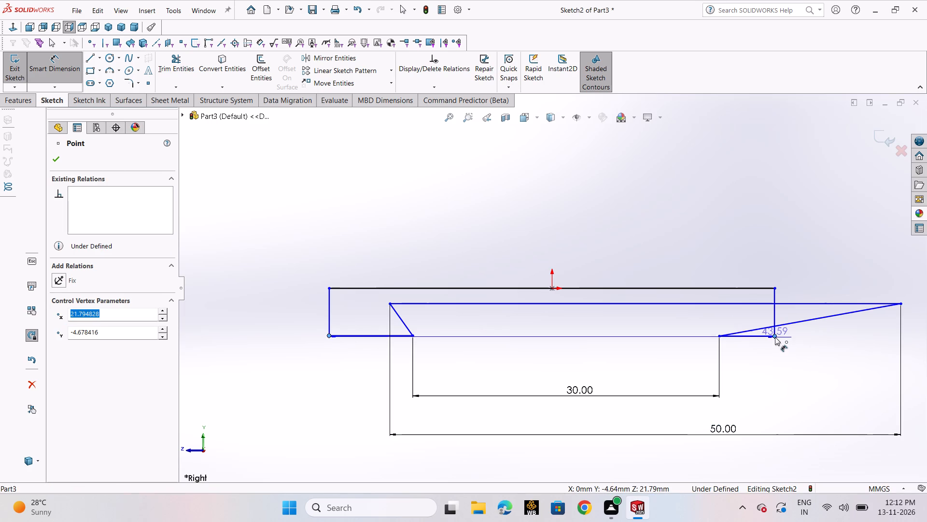
click(659, 465)
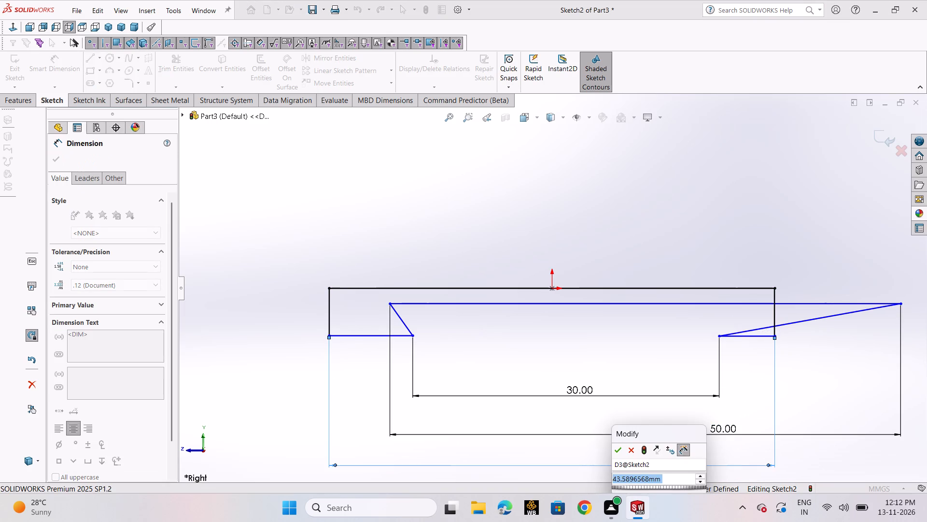
text(60)
key(Return)
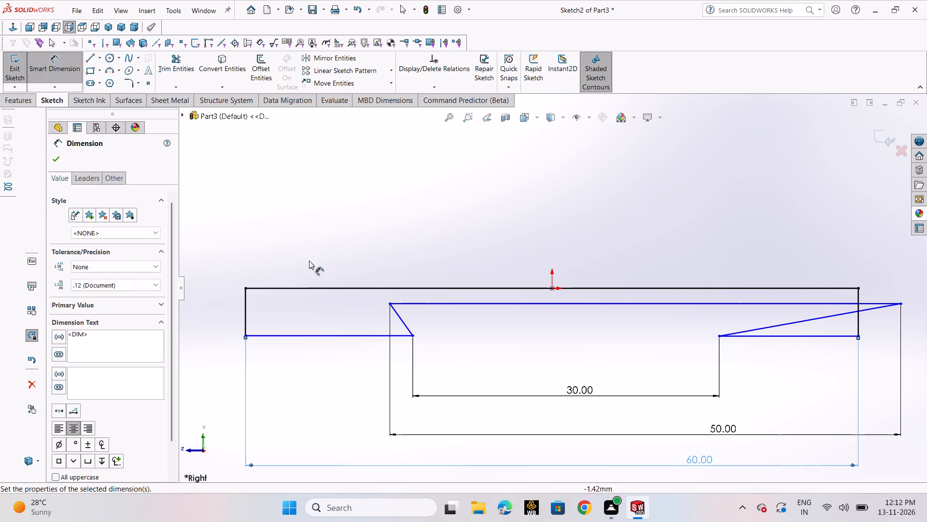
click(58, 158)
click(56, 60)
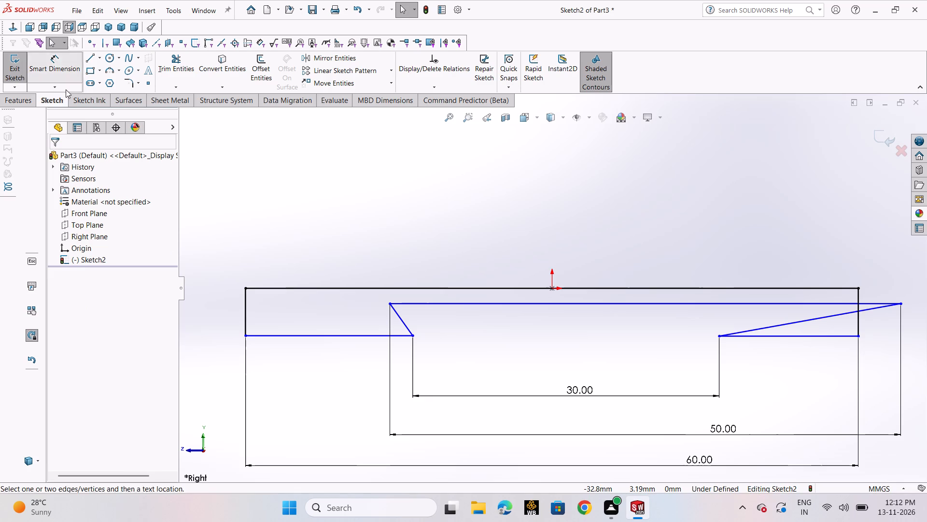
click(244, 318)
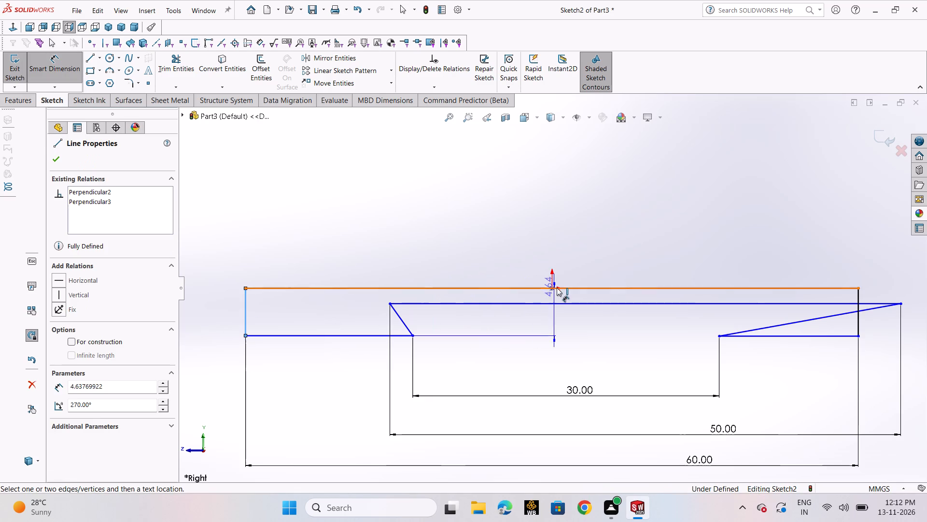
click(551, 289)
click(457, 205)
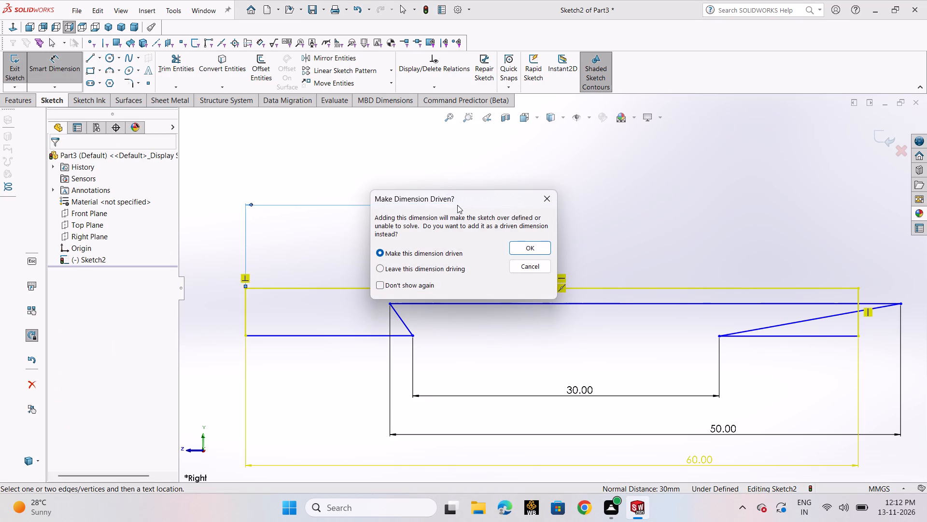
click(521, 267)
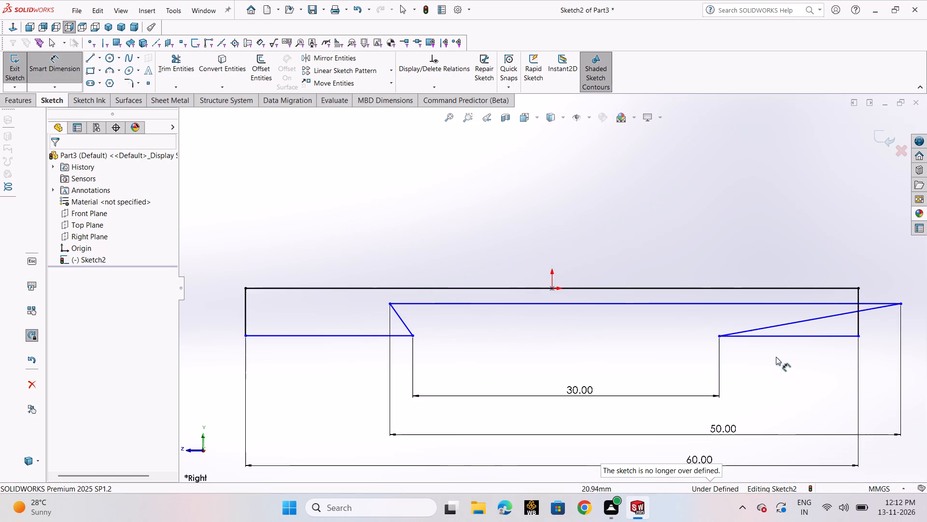
Dimension the recess's upper left corner 25 mm horizontally from the origin.
scroll(784, 361, up, 2)
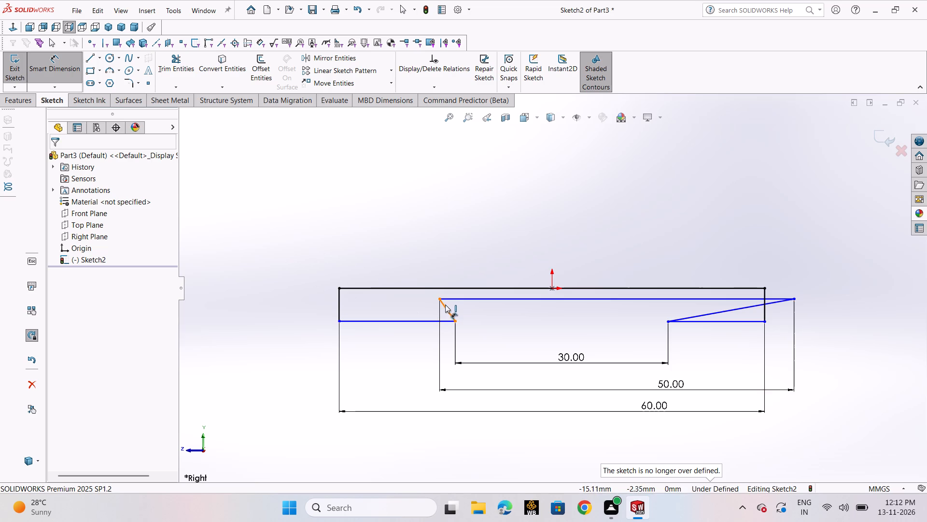
click(438, 301)
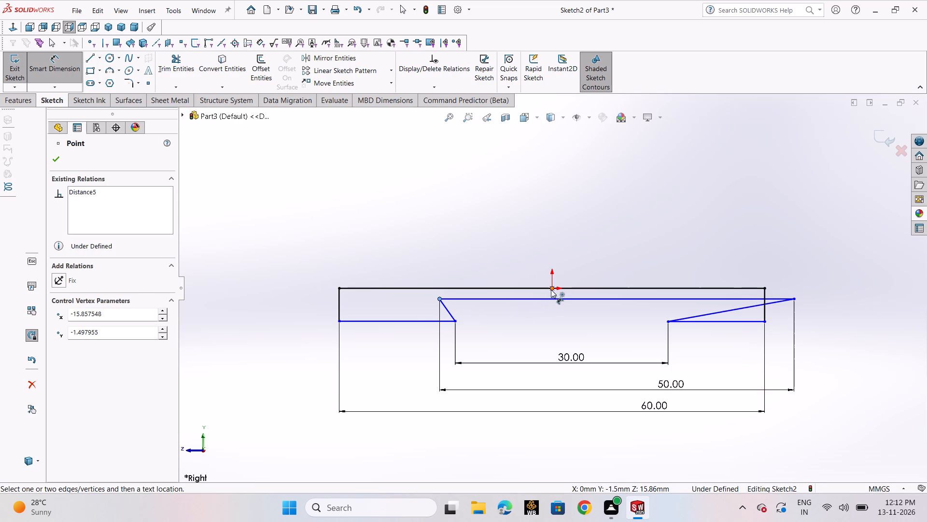
click(544, 262)
click(554, 288)
click(515, 239)
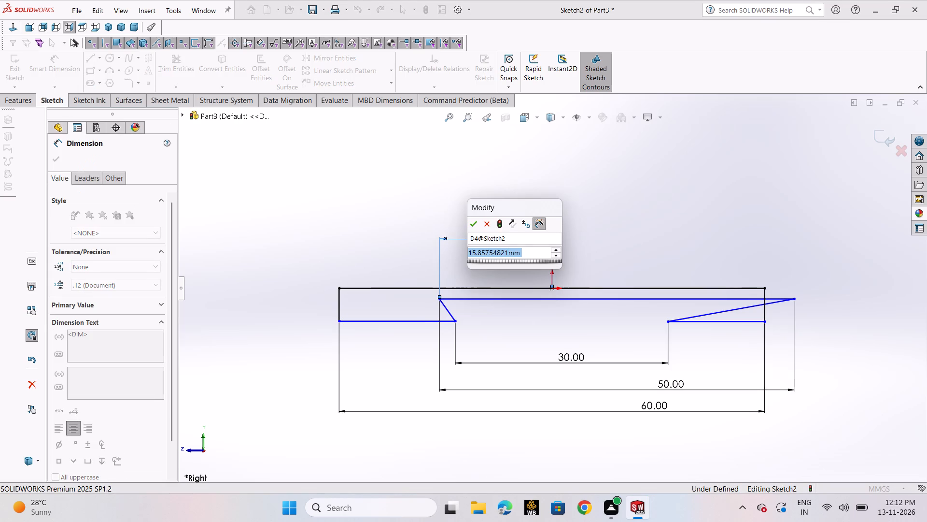
text(30)
key(BackSpace)
key(BackSpace)
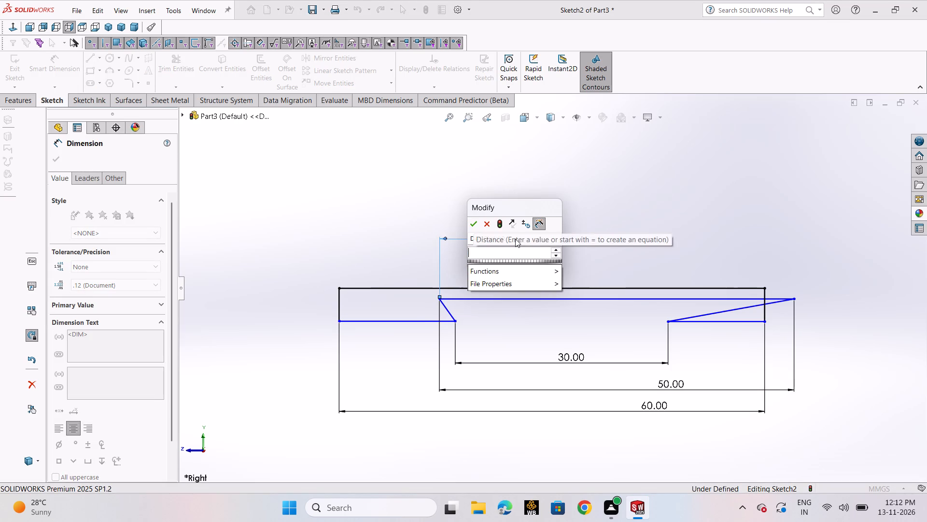
text(25)
key(Return)
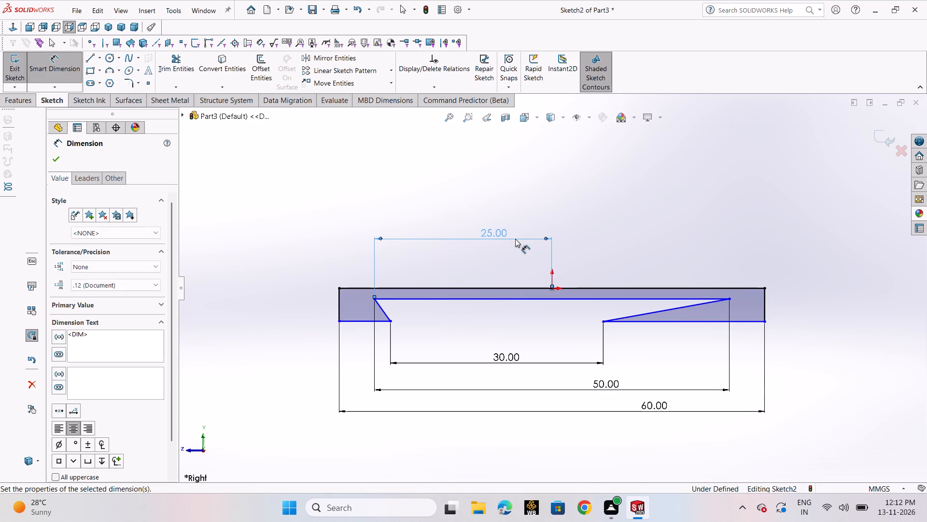
Dimension the recess's lower left corner 15 mm horizontally from the origin.
click(391, 319)
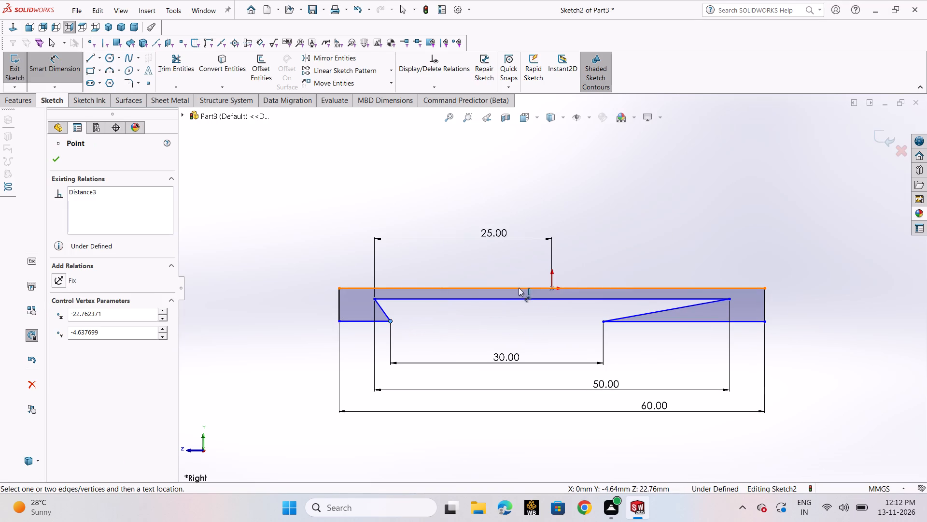
click(549, 289)
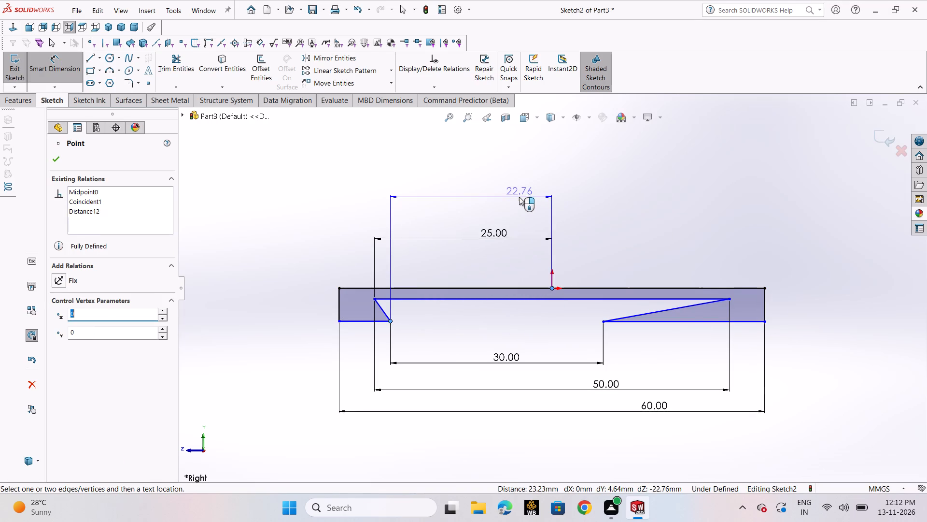
click(519, 197)
text(15)
key(Return)
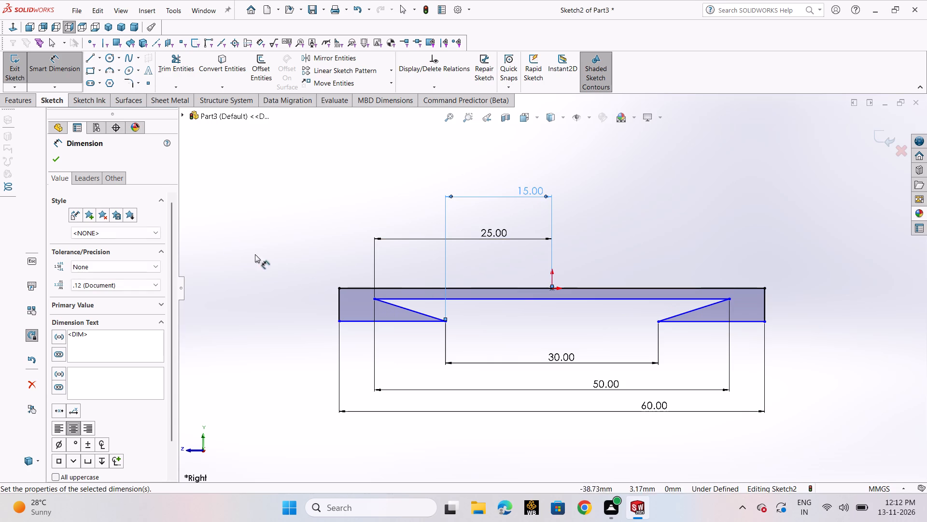
click(55, 156)
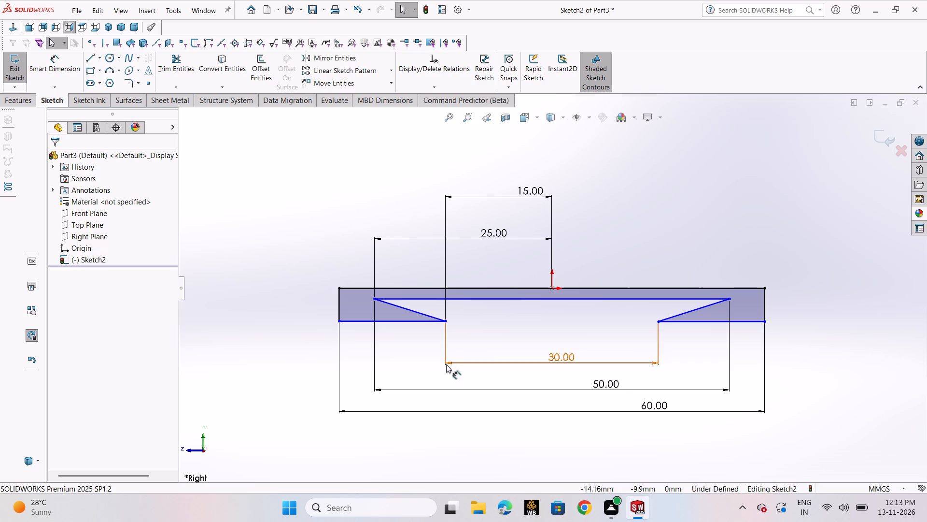
Move the recess's top line to about 1.3 mm and the right foot's bottom edge to about 4.3 mm below the origin.
scroll(484, 340, up, 1)
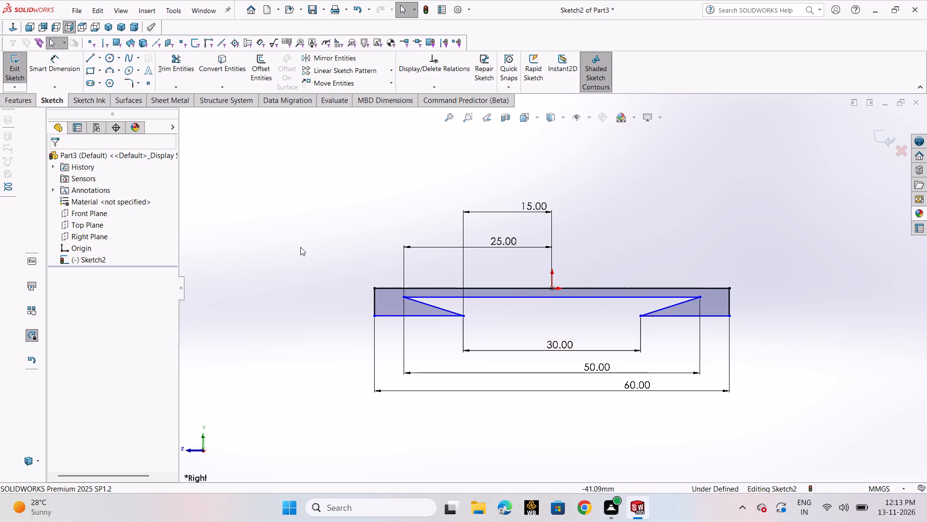
click(293, 236)
drag(406, 296, 428, 296)
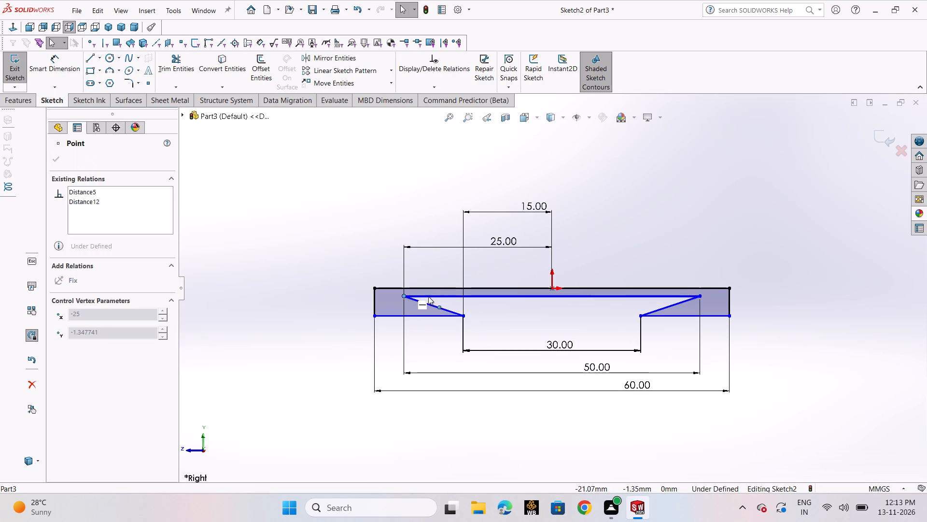
drag(428, 296, 432, 296)
drag(638, 316, 688, 319)
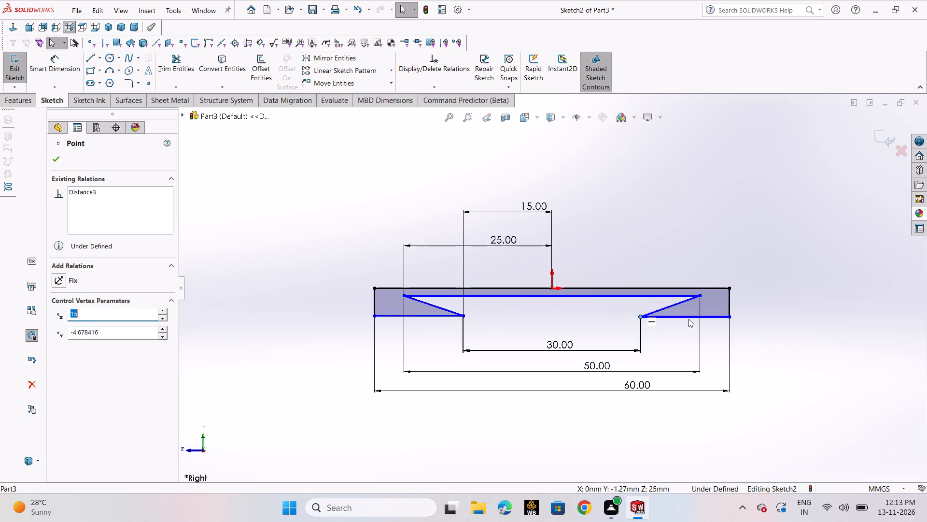
drag(688, 319, 691, 314)
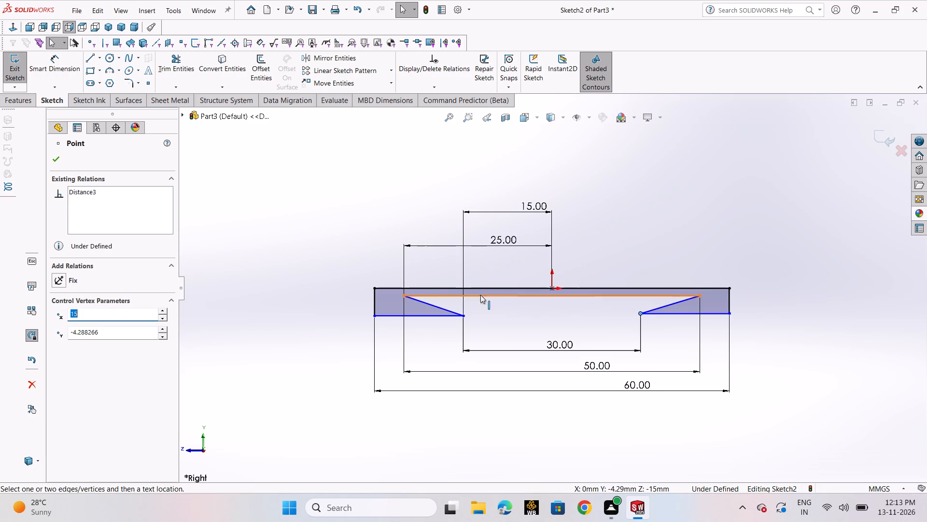
click(56, 164)
click(274, 245)
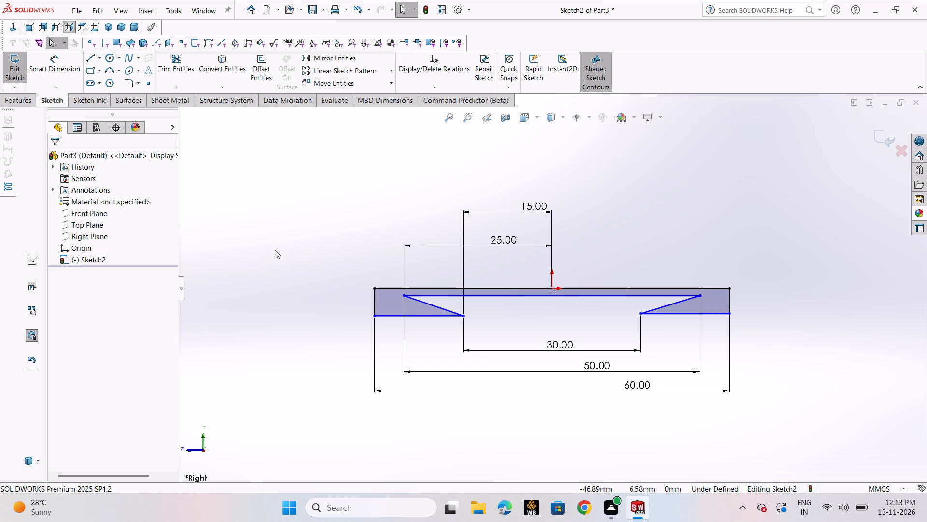
Dimension the recess's depth from its upper left corner to the left foot's bottom edge as 15 mm.
click(68, 74)
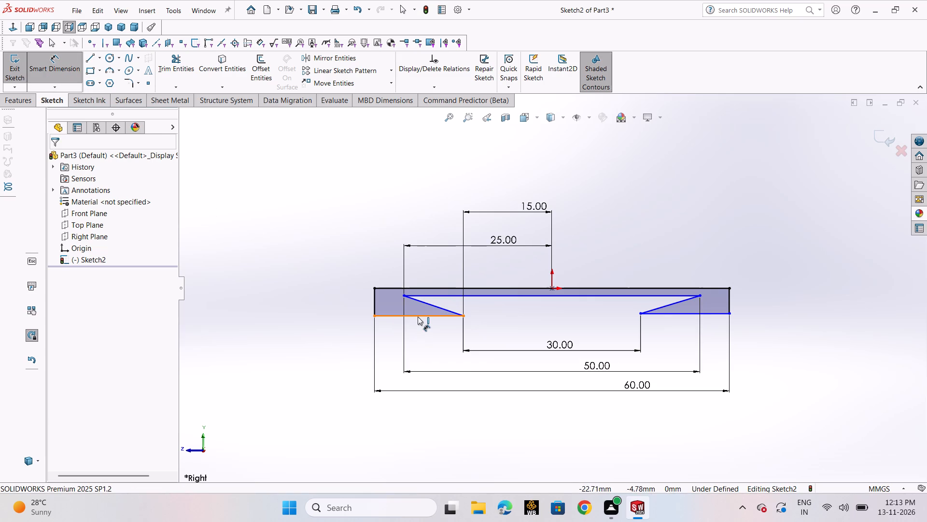
click(418, 317)
click(406, 294)
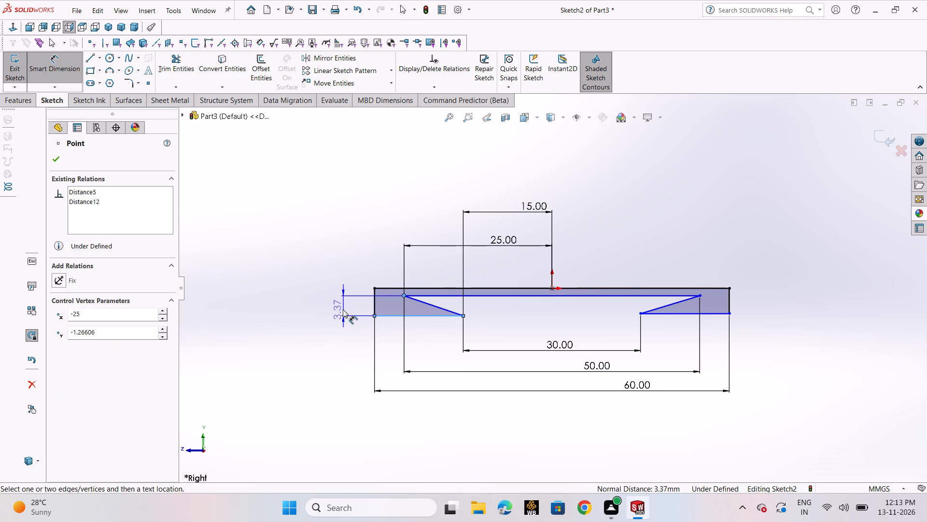
click(342, 304)
text(15)
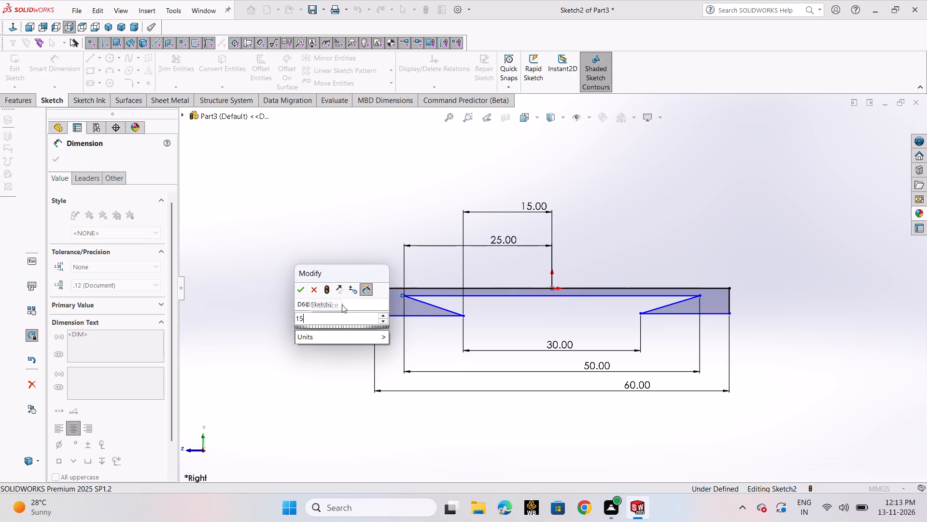
key(Return)
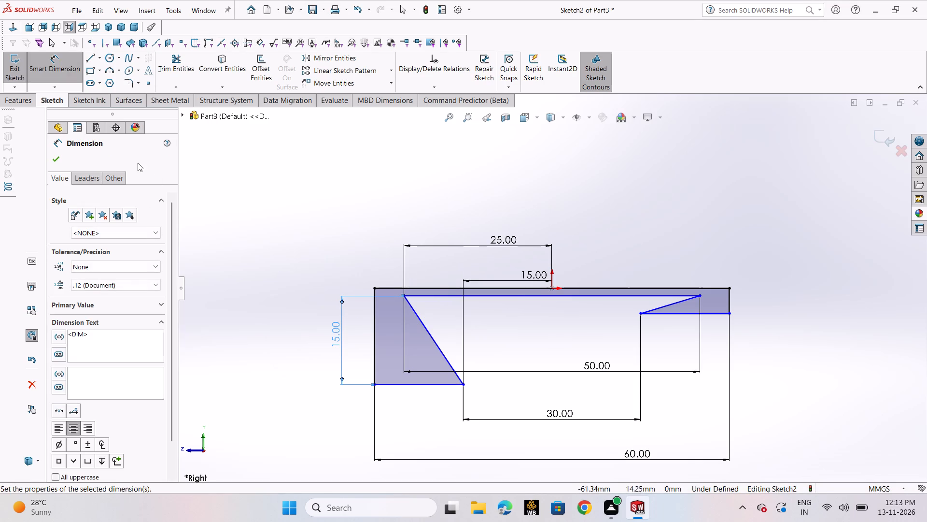
click(51, 162)
Dimension the recess's right side from its upper right corner to its lower right corner vertically as 15 mm.
click(55, 72)
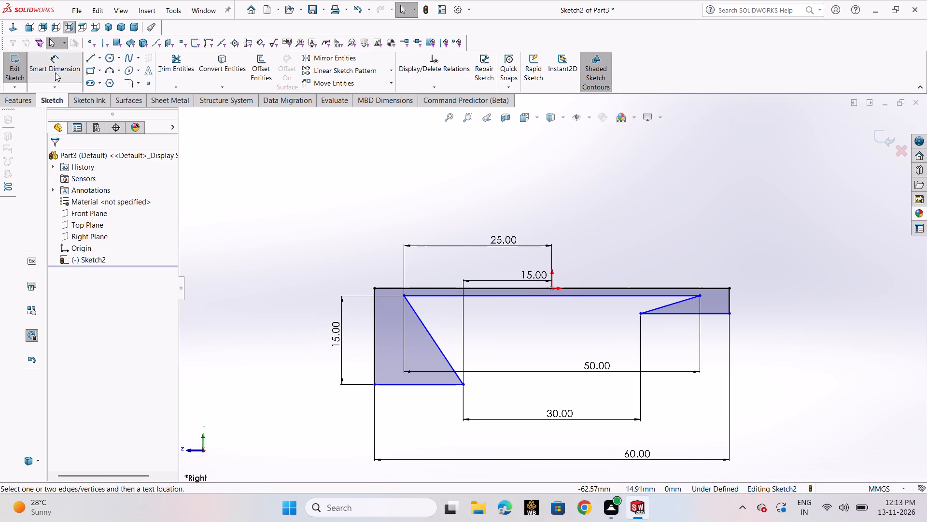
click(642, 315)
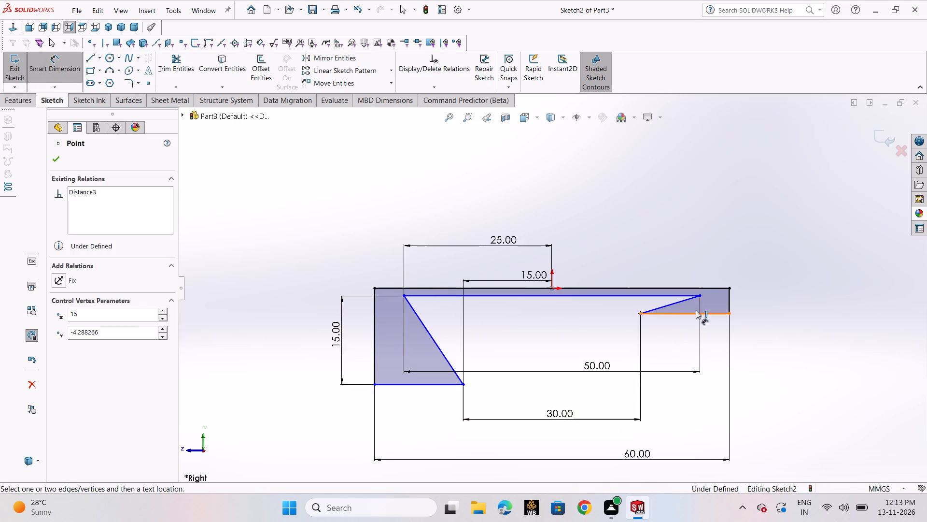
click(701, 296)
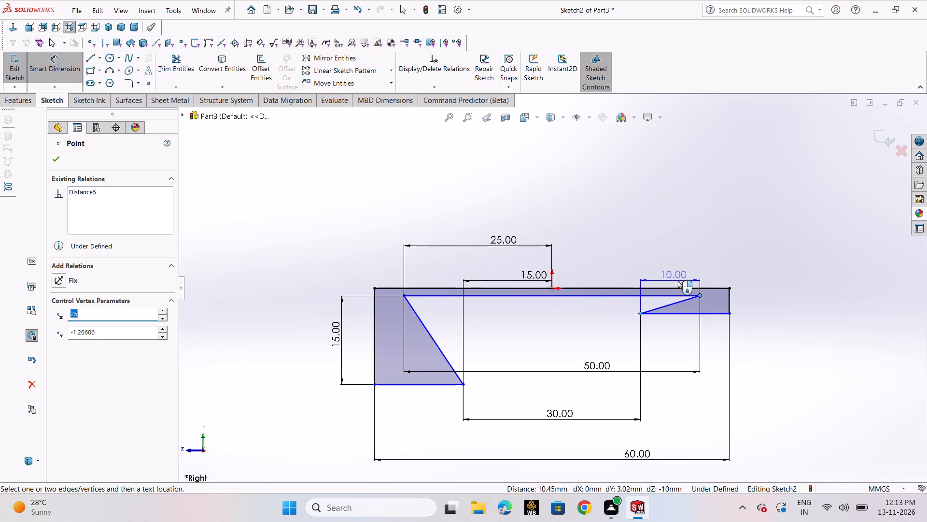
click(769, 299)
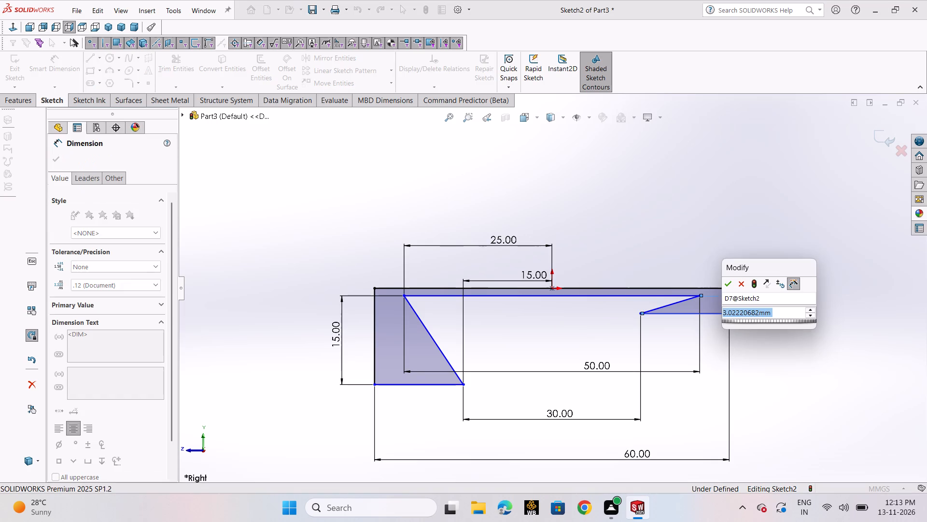
text(15)
key(Return)
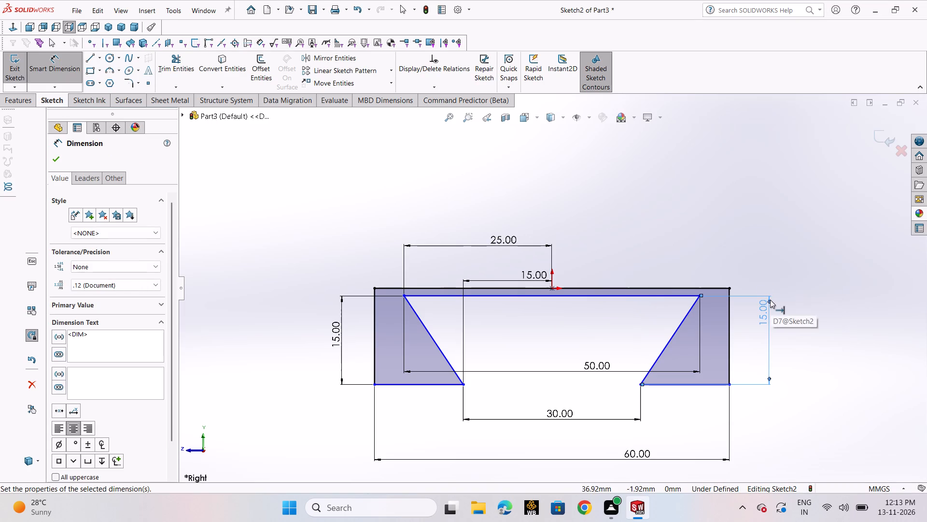
click(54, 156)
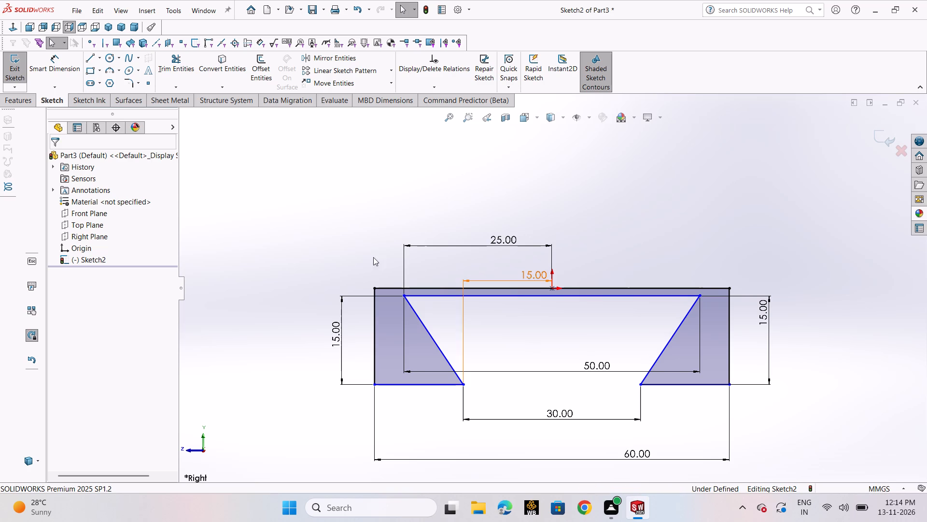
Dimension the web thickness between the profile's top edge and the recess's top line as 2 mm.
click(41, 64)
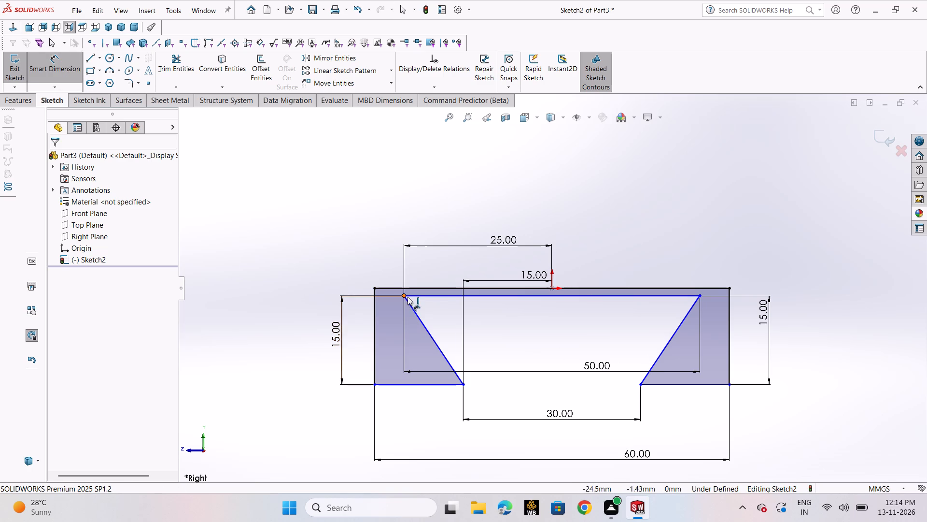
click(417, 297)
click(418, 288)
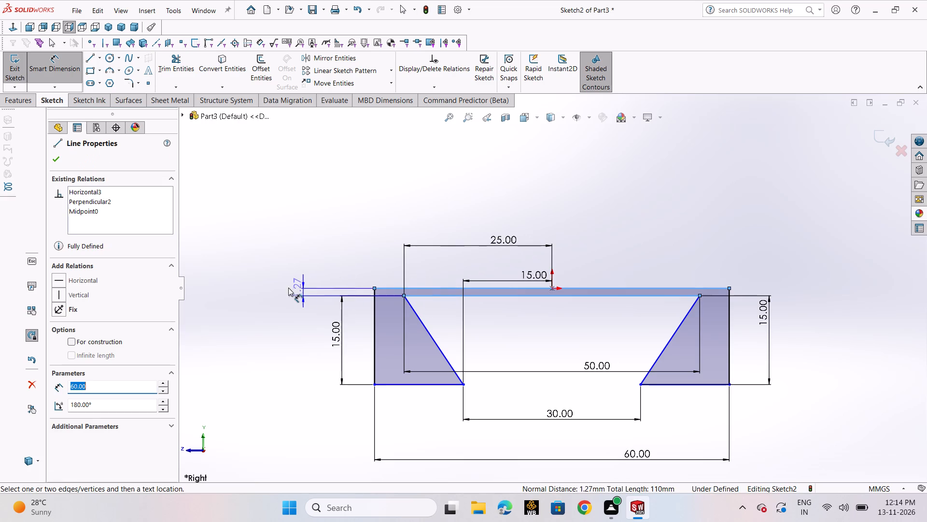
click(279, 287)
key(2)
key(Return)
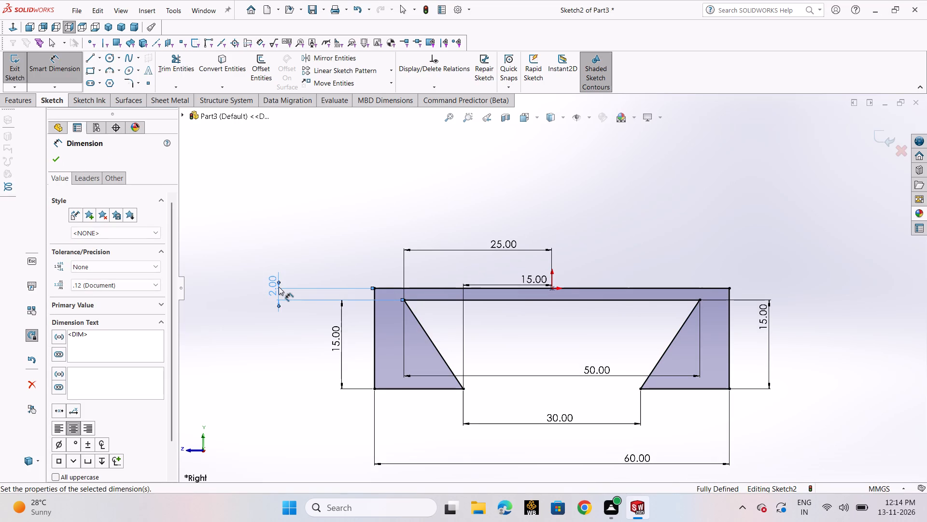
click(56, 163)
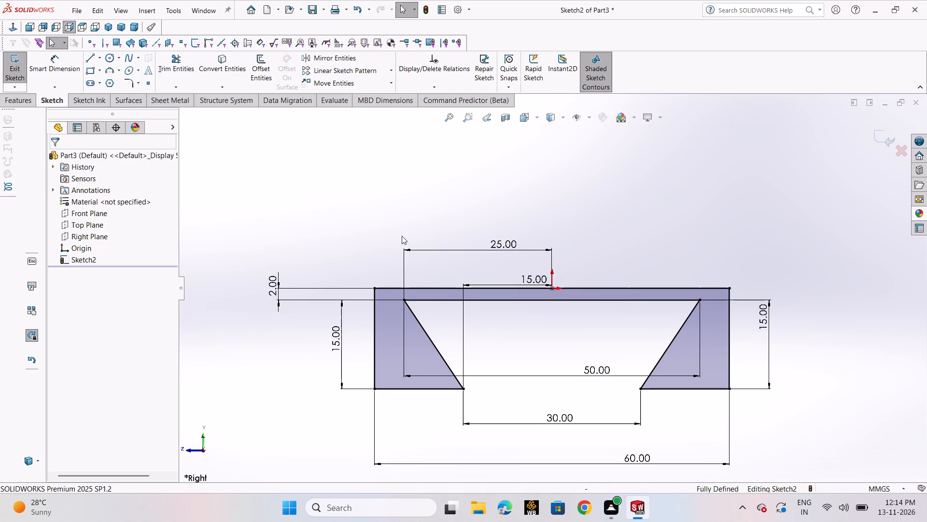
click(410, 237)
Close the sketch and set up a Blind boss extrusion of the profile in the reversed direction.
scroll(458, 325, up, 2)
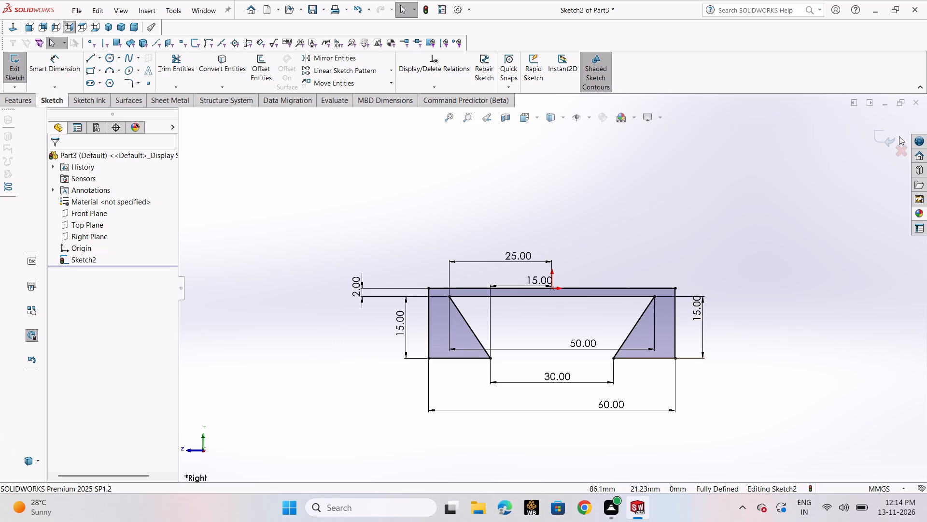
click(880, 136)
click(20, 57)
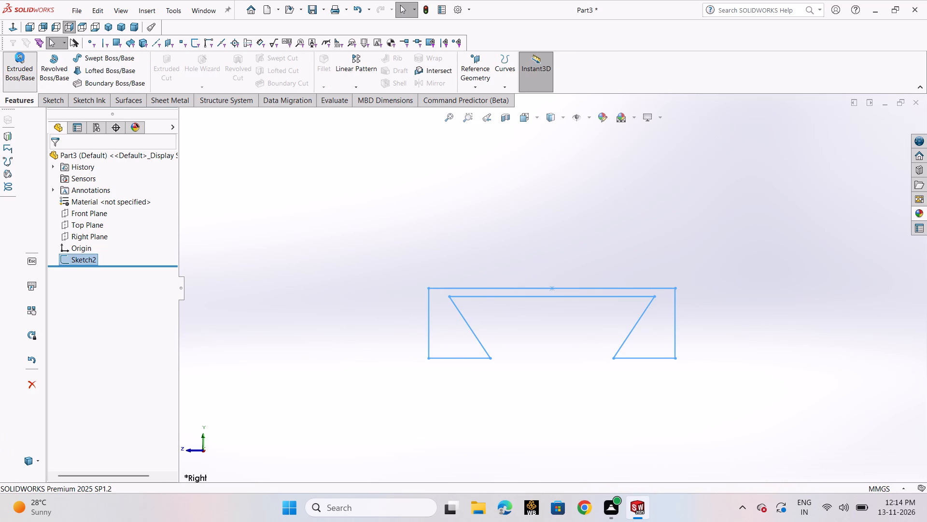
click(111, 223)
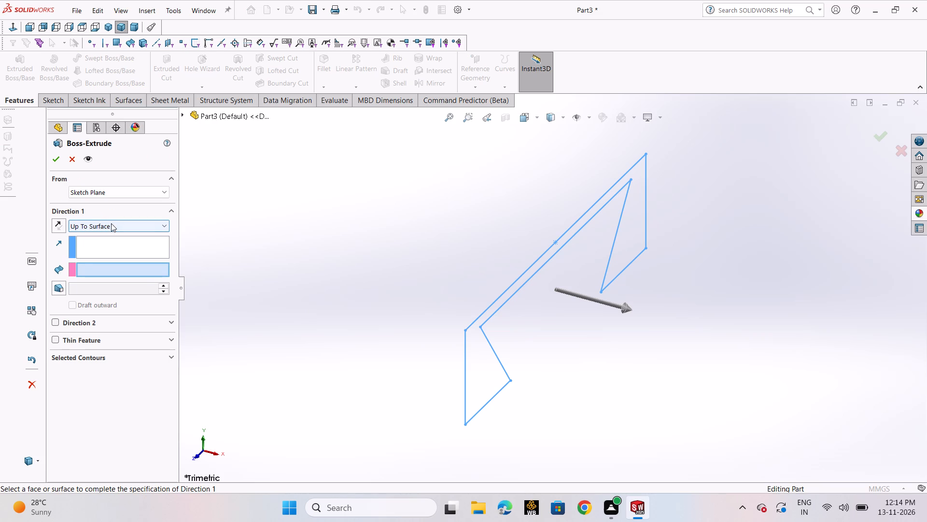
click(111, 235)
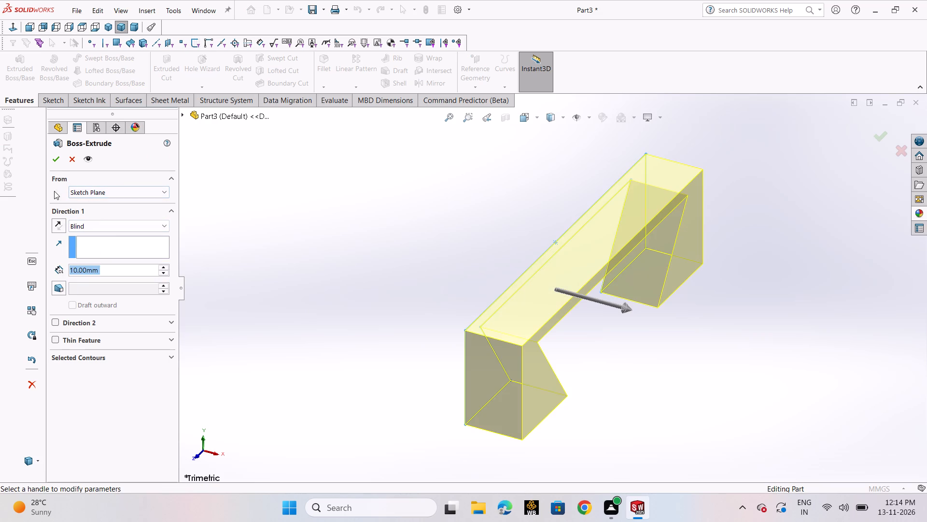
click(57, 232)
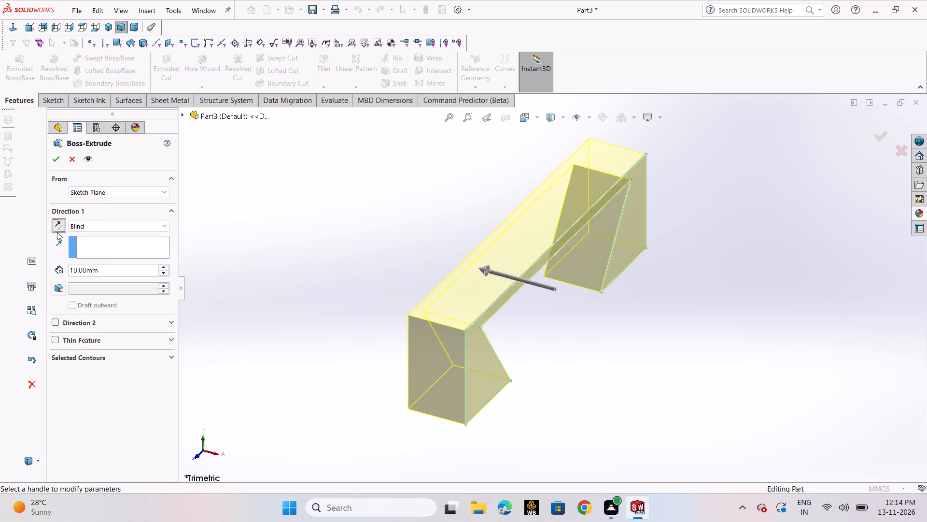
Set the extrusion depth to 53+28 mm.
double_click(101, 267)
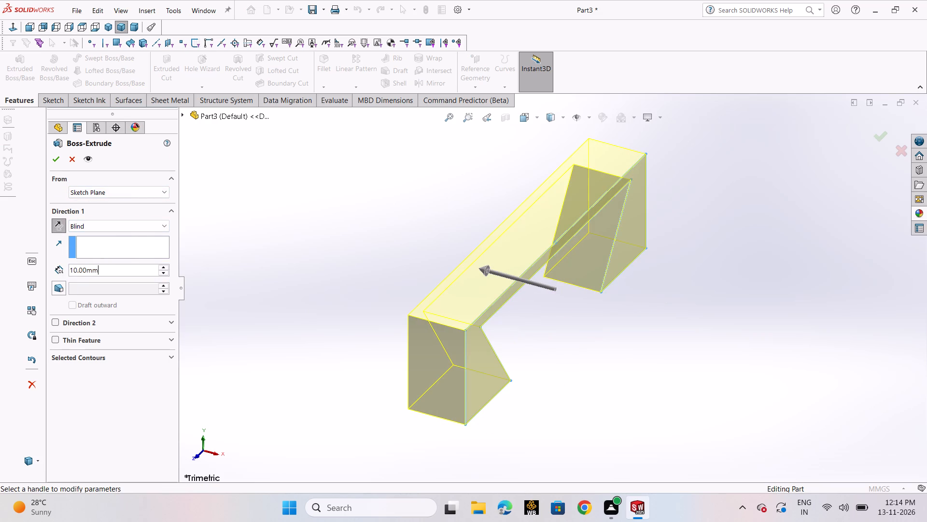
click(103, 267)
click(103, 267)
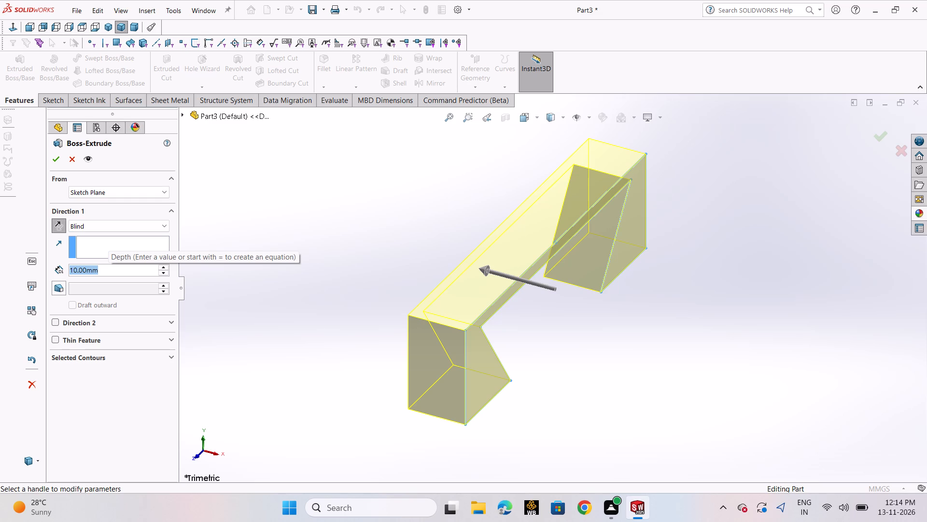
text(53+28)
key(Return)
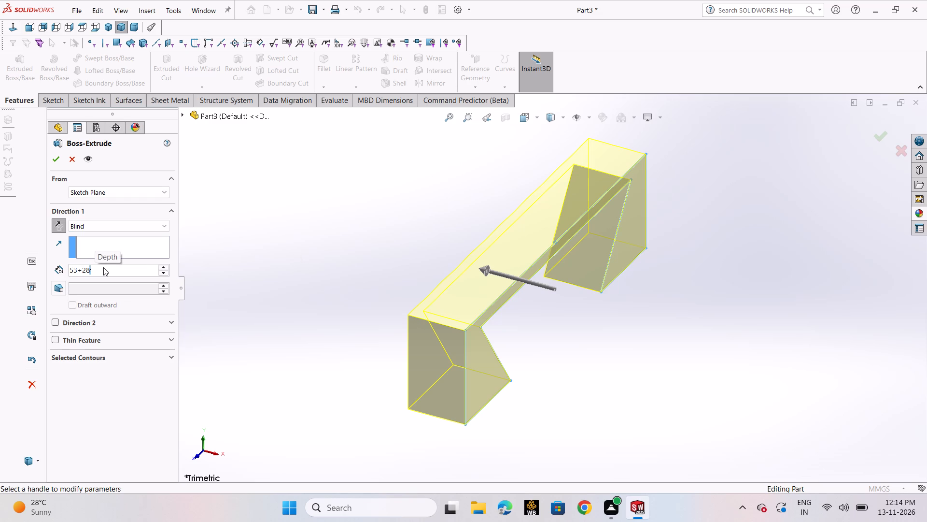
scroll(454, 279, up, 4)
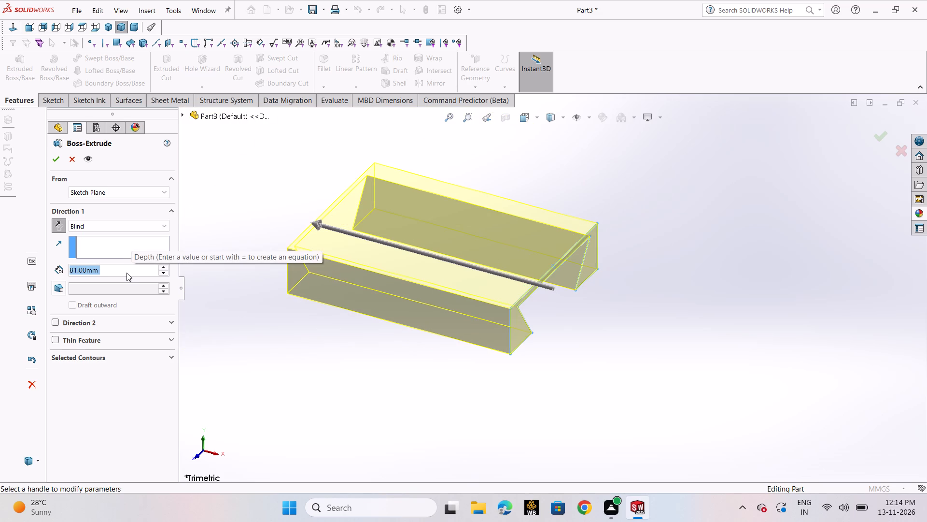
Set the extrusion depth to 80 mm and complete the boss.
text(80)
key(Return)
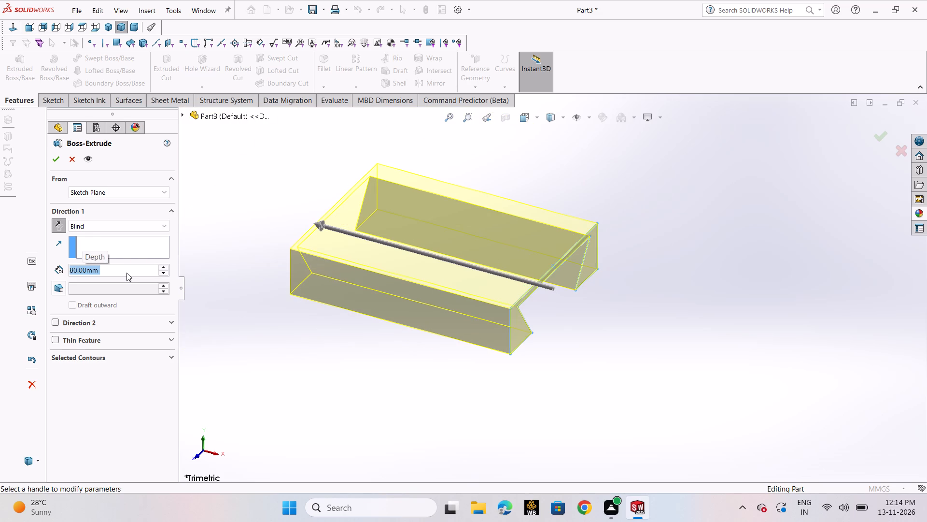
click(55, 159)
click(213, 288)
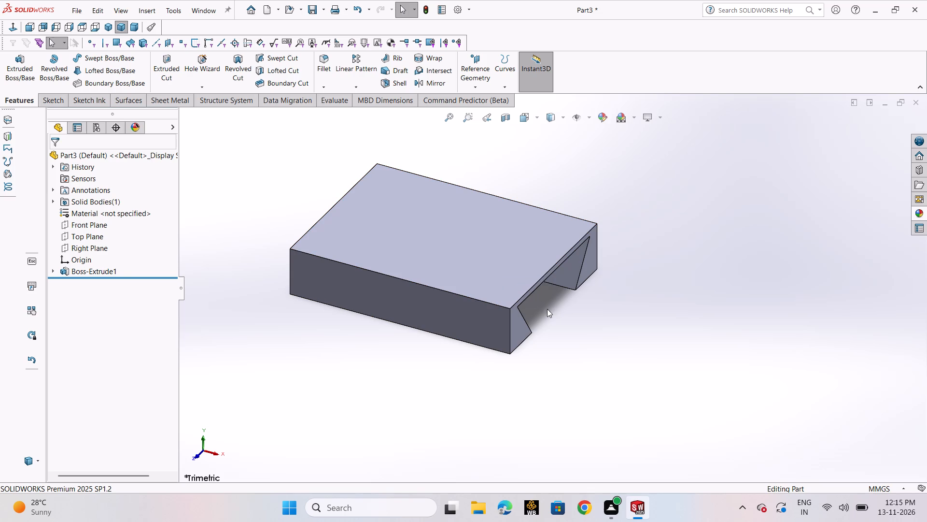
Start a new sketch on the block's dovetail-shaped end face lying on the Right Plane.
scroll(555, 275, down, 4)
click(545, 271)
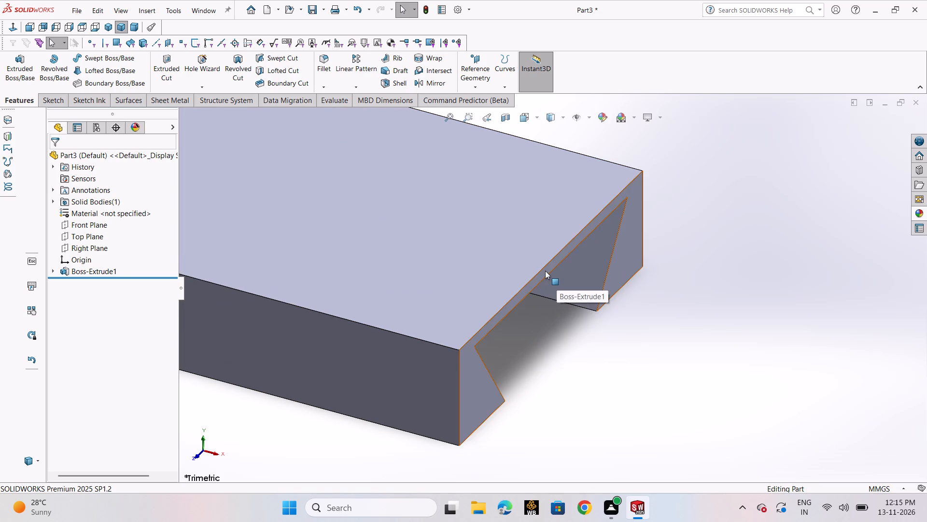
click(593, 243)
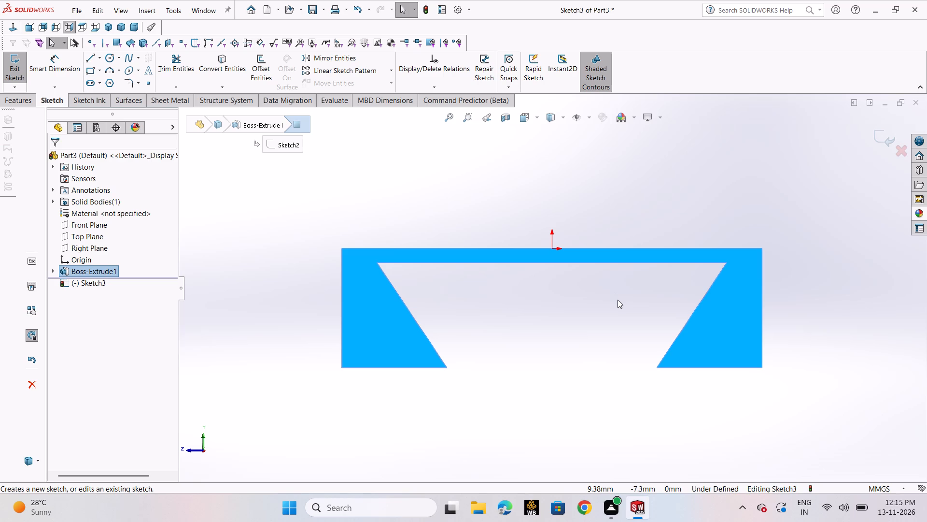
click(570, 210)
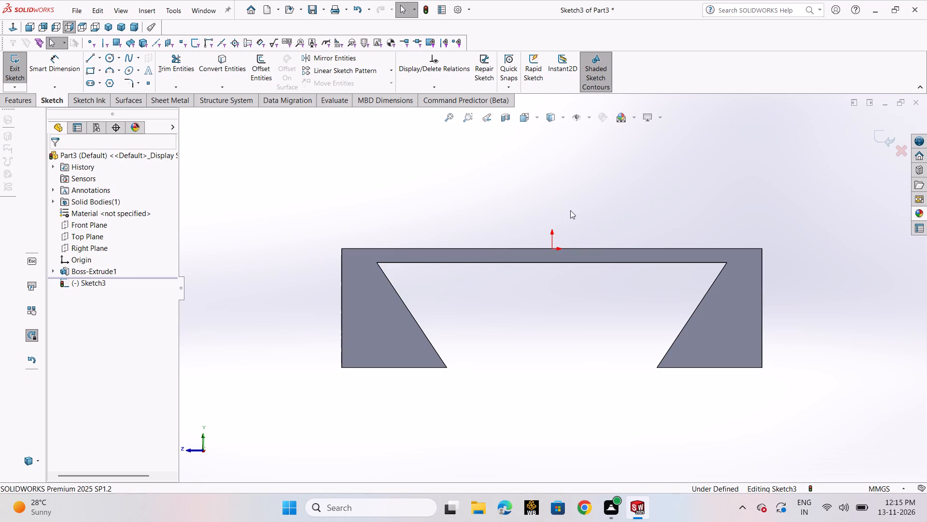
Sketch a closed rectangle of lines, about 17 mm wide and 9 mm high, up and left from the origin on the top edge.
click(99, 59)
click(109, 75)
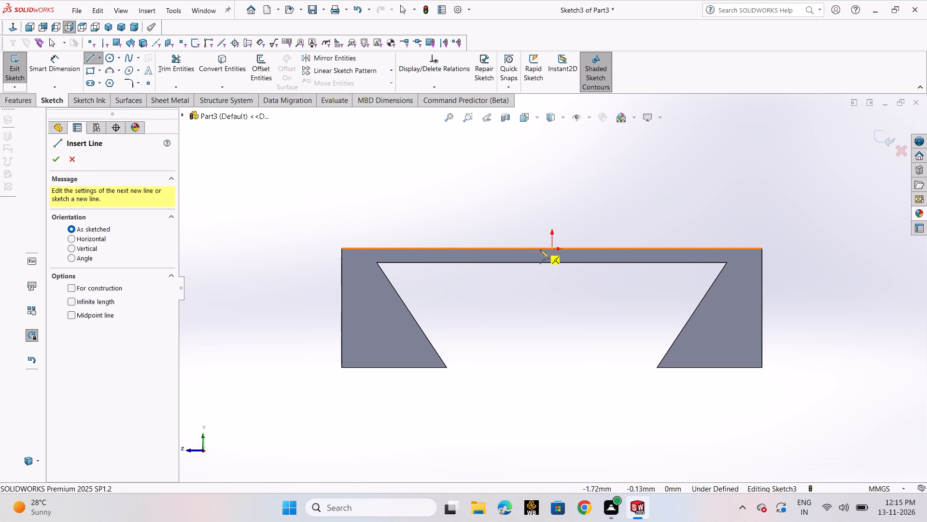
click(550, 249)
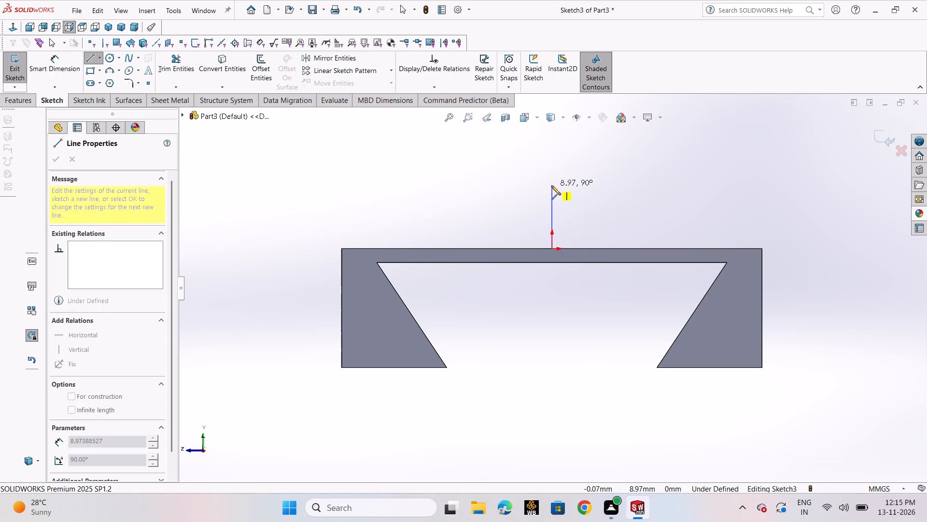
click(551, 186)
click(434, 187)
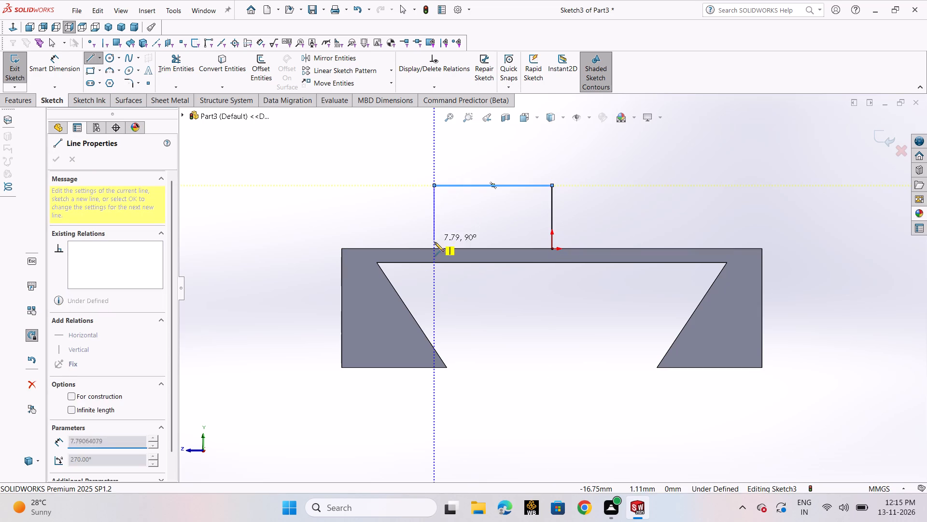
click(435, 246)
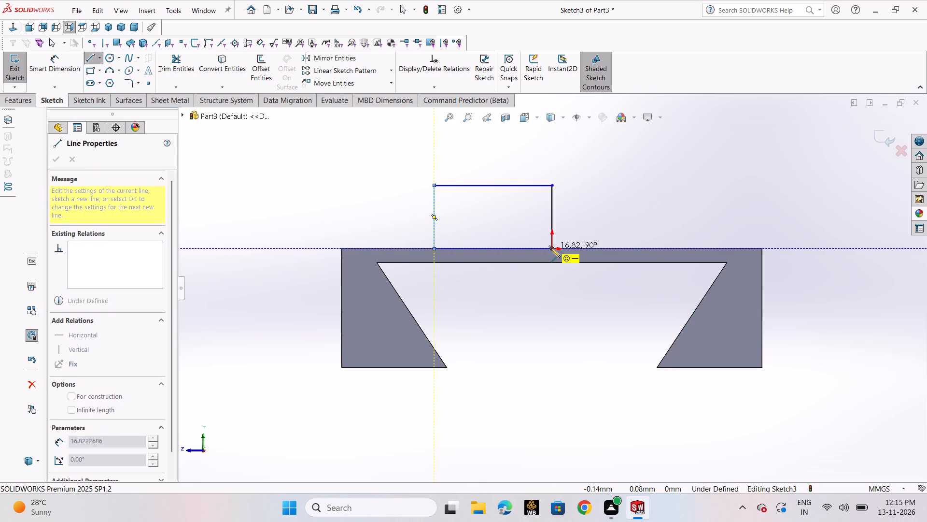
click(551, 248)
right_click(551, 248)
click(584, 254)
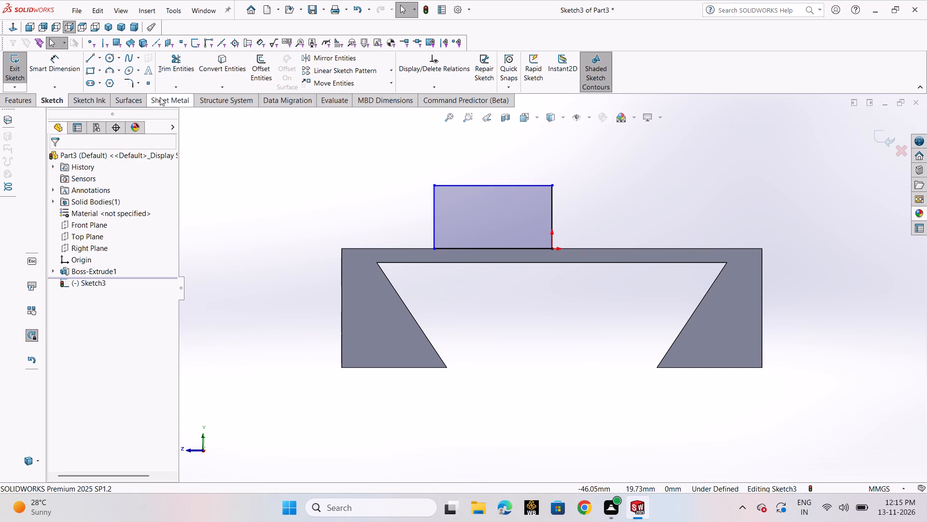
Dimension the rectangle's bottom edge as 15 mm.
click(61, 77)
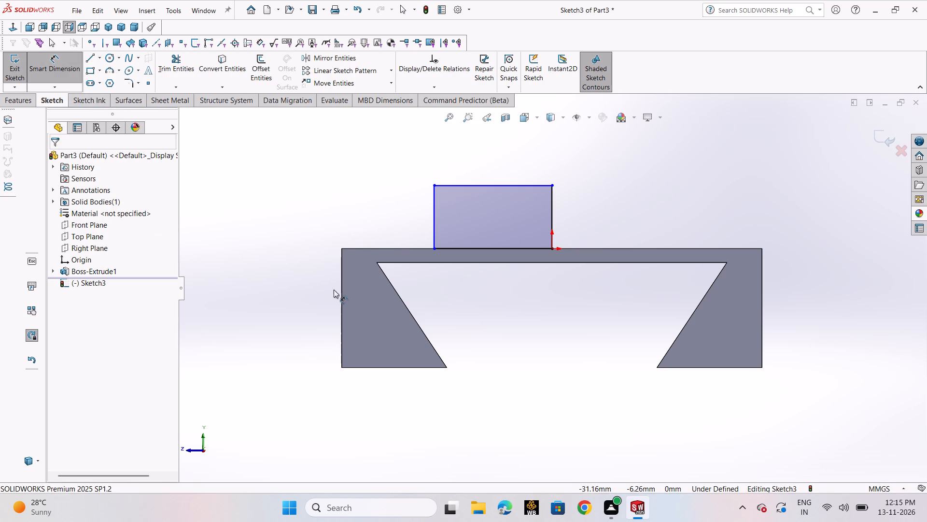
click(443, 247)
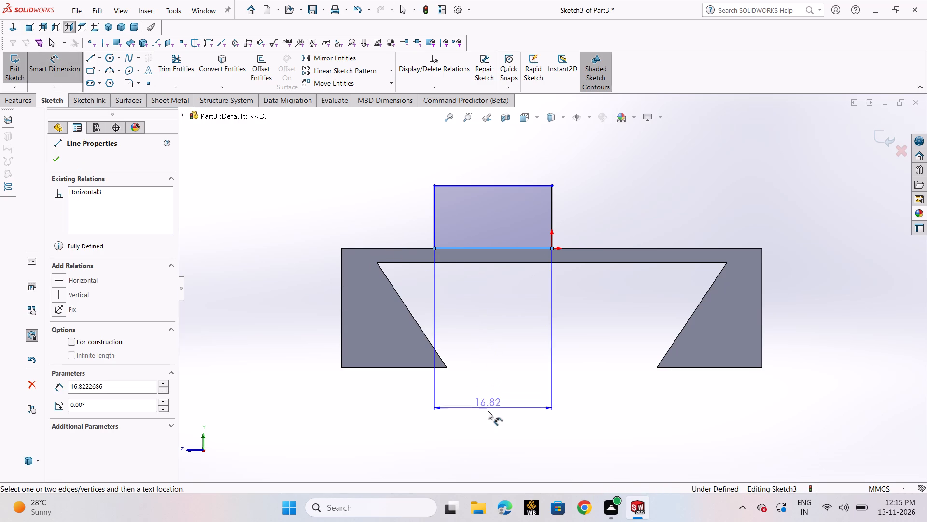
click(500, 449)
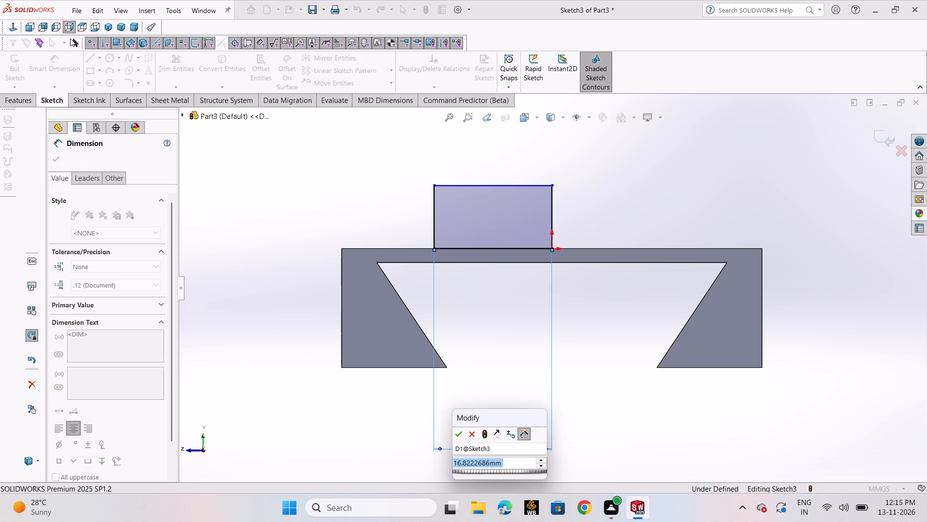
text(15)
key(Return)
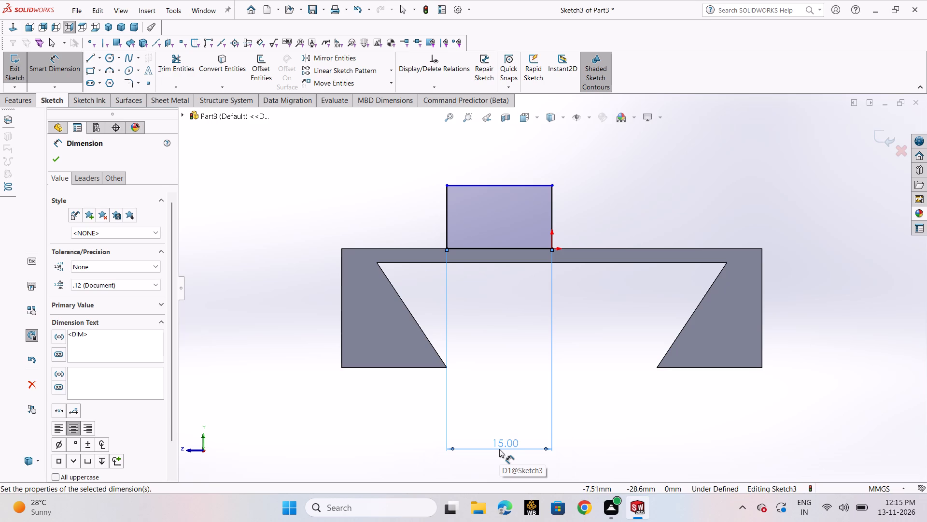
Set the rectangle's width dimension to 25 mm.
double_click(499, 449)
text(25)
key(Return)
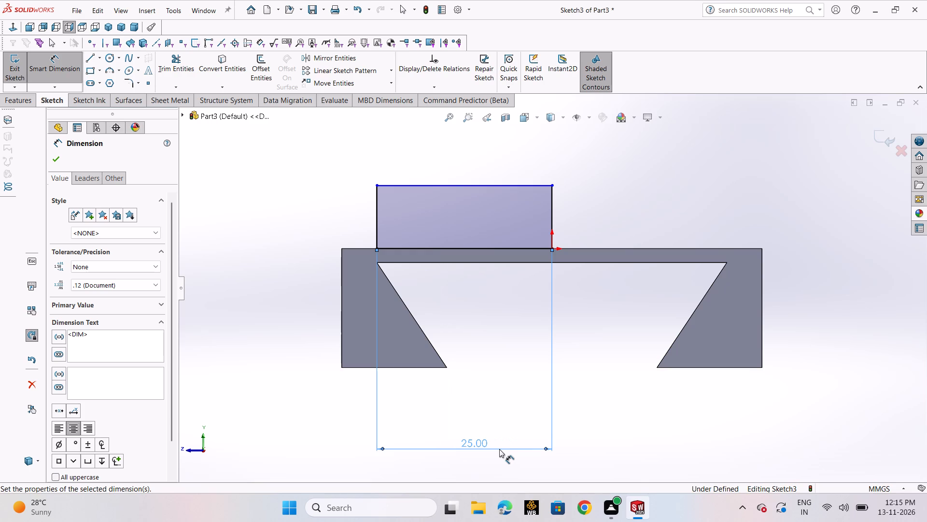
click(52, 161)
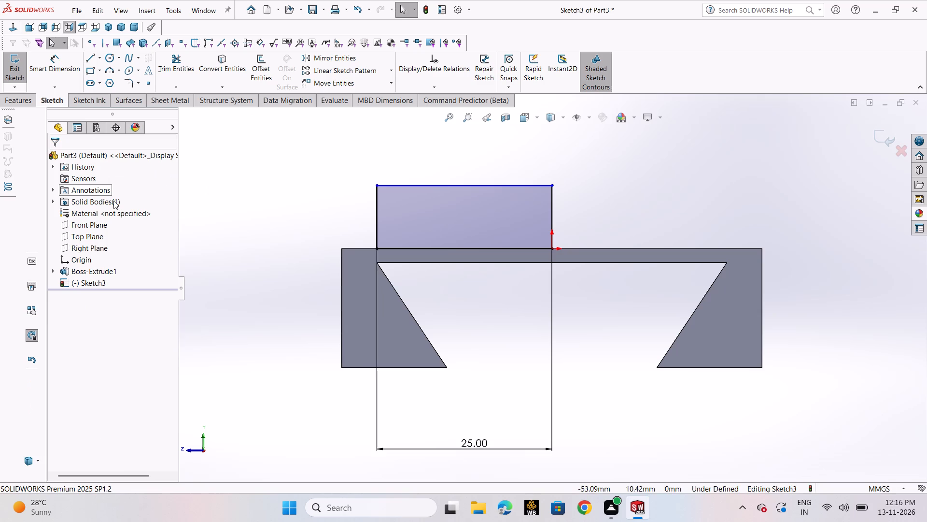
Undo the rectangle's dimensions, its lines and the sketch on the dovetail end face, back to the plain extruded block.
key(ctrl+z)
key(ctrl+z)
key(ctrl+z)
key(ctrl+z)
key(ctrl+z)
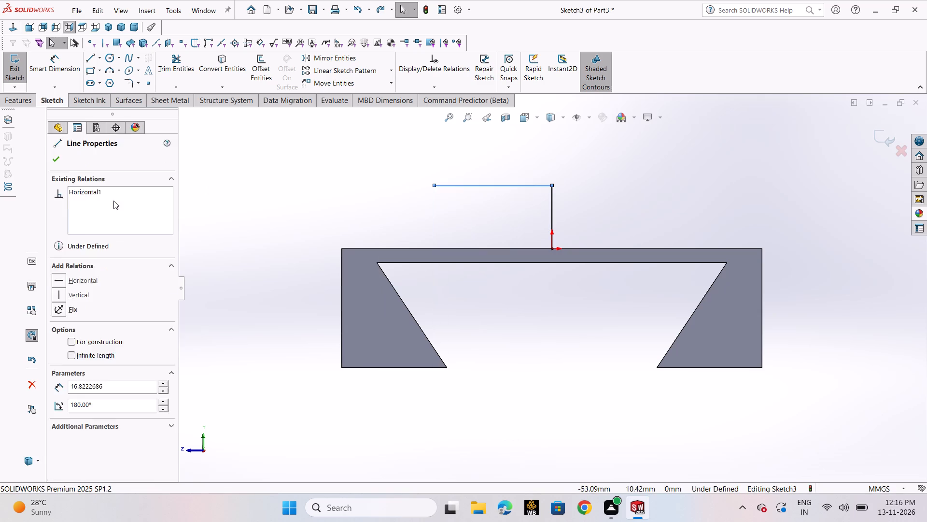
key(ctrl+z)
key(ctrl+z)
key(ctrl+z)
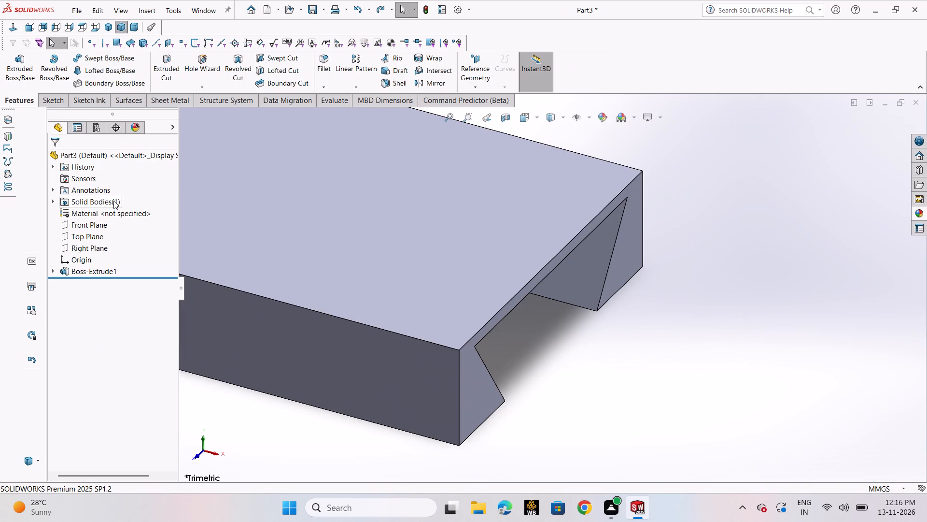
Start a new sketch on the block's flat top face.
click(513, 226)
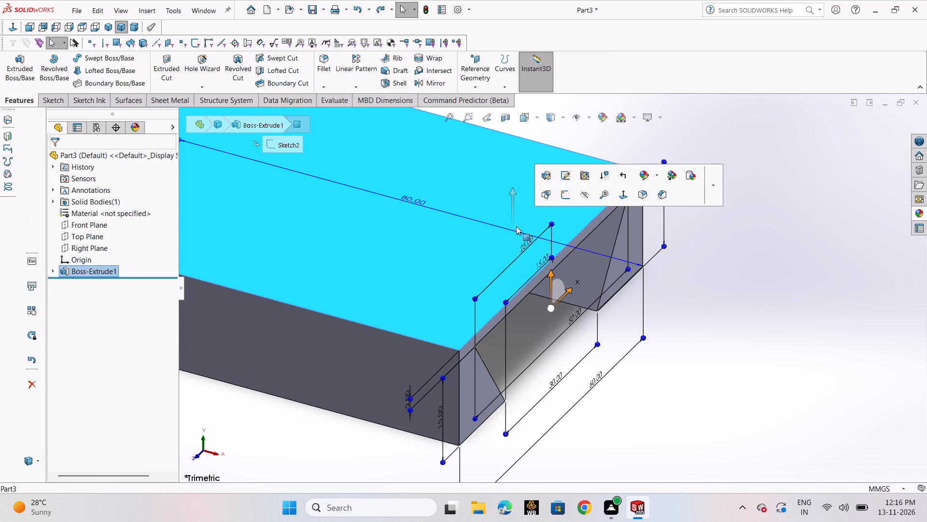
click(567, 198)
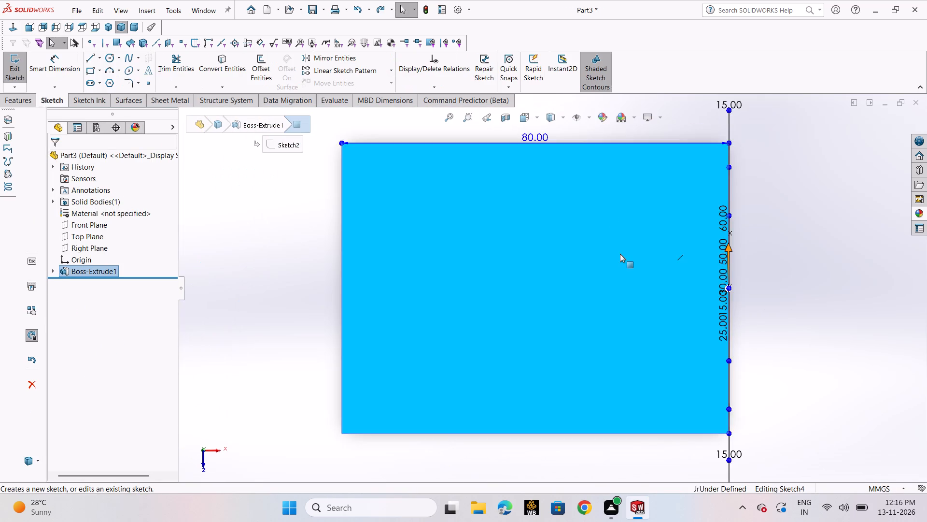
scroll(654, 295, up, 1)
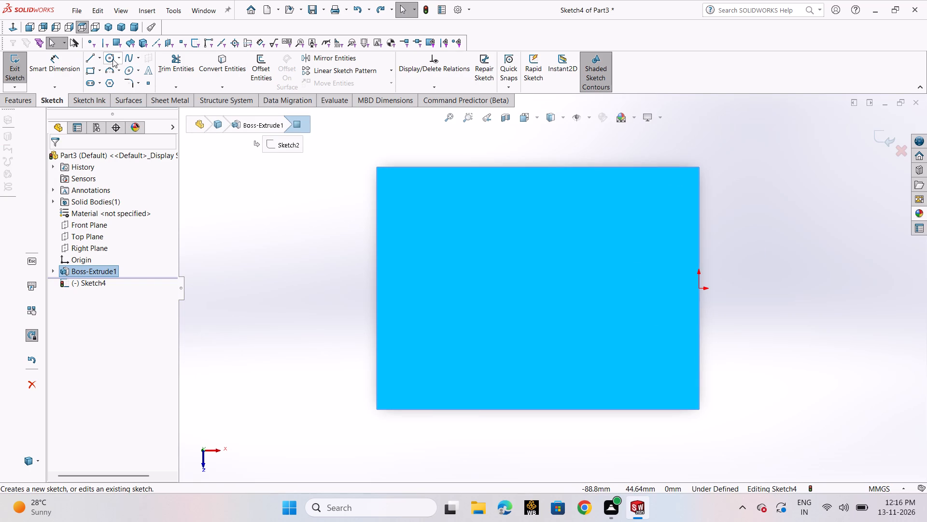
Sketch a circle of about 17 mm radius on the top face, centred level with the origin and about 21 mm from it.
click(111, 55)
click(116, 69)
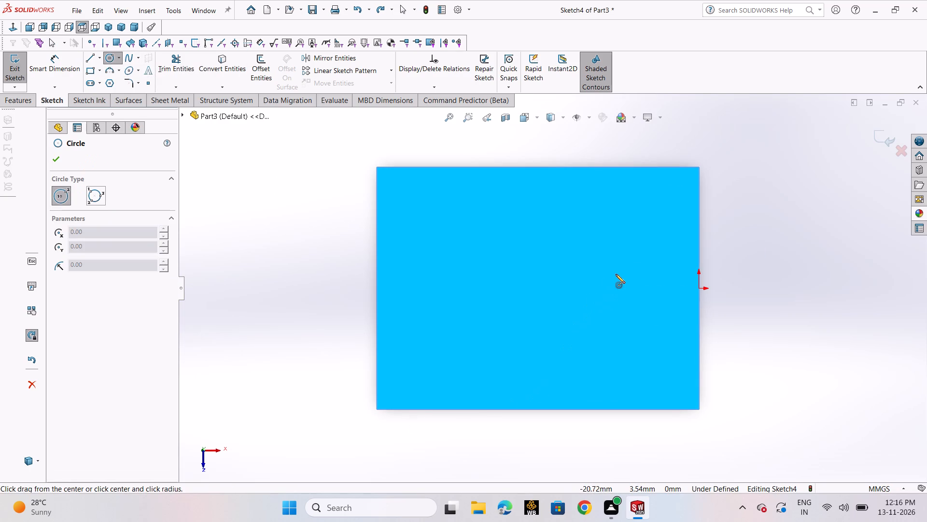
click(613, 288)
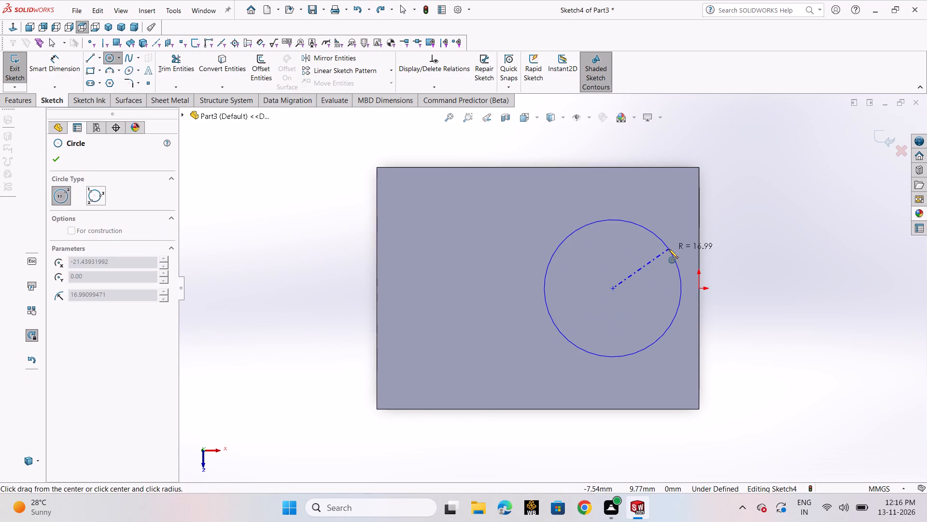
click(668, 249)
right_click(668, 249)
click(680, 258)
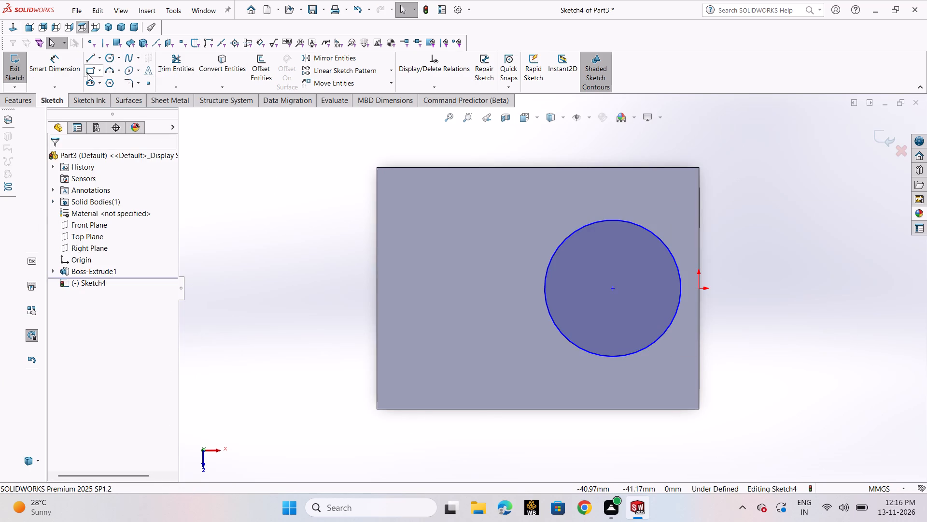
Dimension the circle's diameter as 25 mm.
click(64, 61)
click(561, 328)
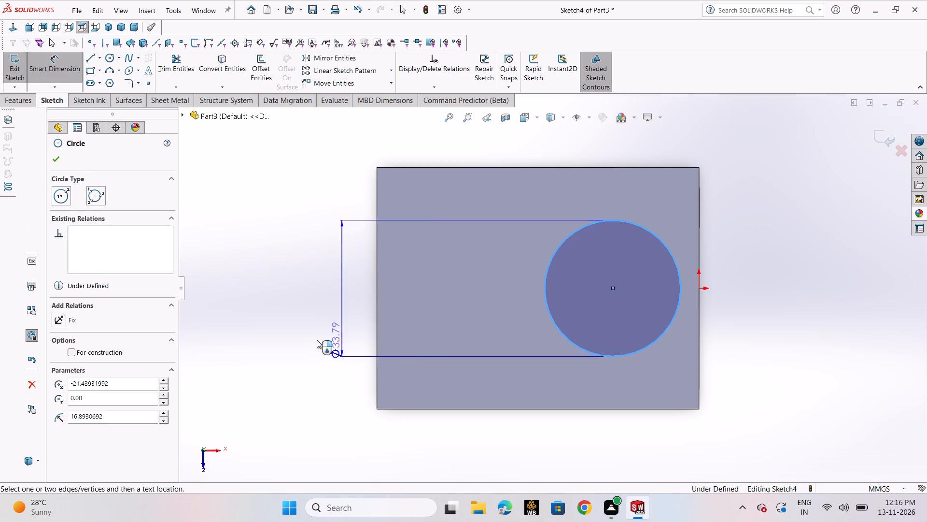
click(279, 336)
text(25)
key(Return)
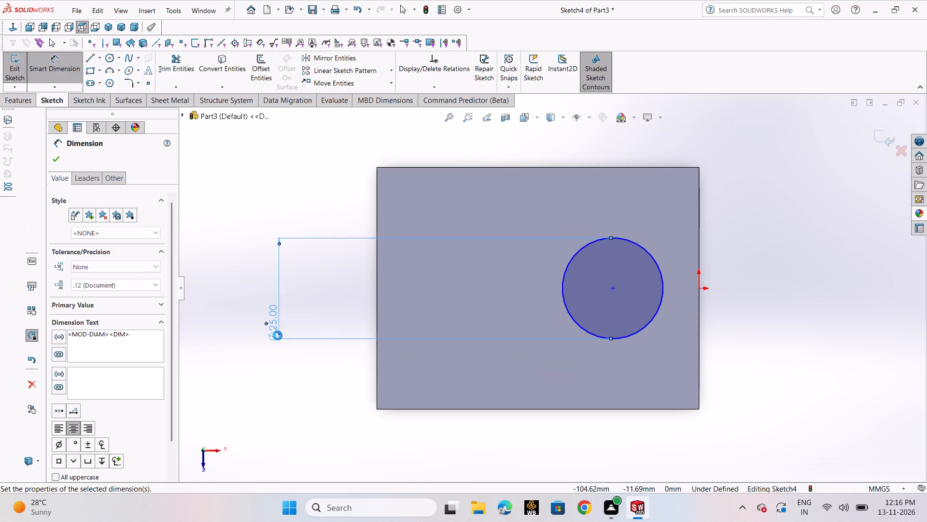
scroll(278, 335, up, 1)
click(59, 162)
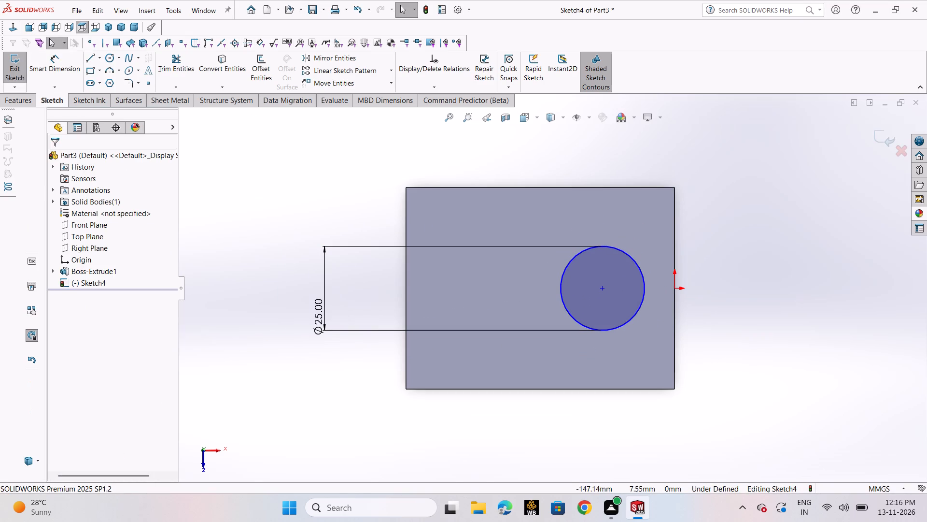
Dimension the circle's centre 25 mm from the block's short edge that passes through the origin.
click(43, 60)
click(602, 288)
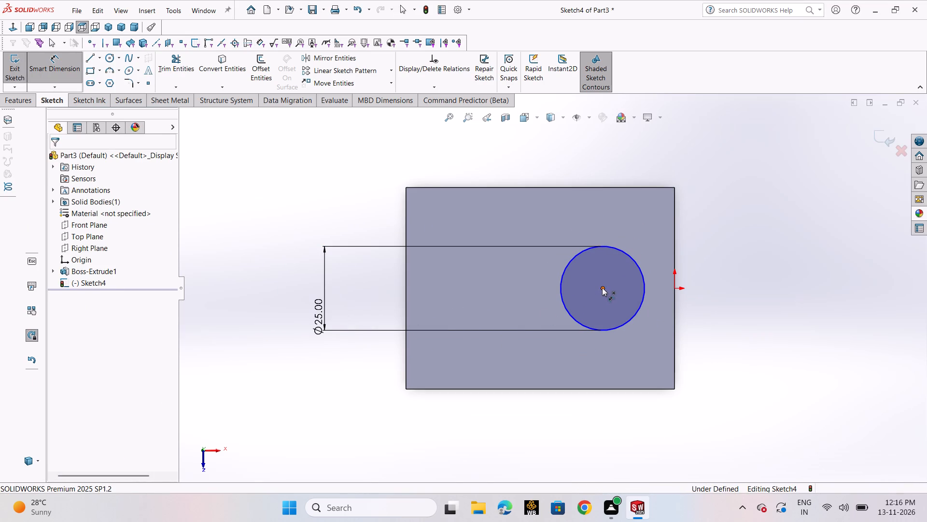
click(675, 287)
click(657, 426)
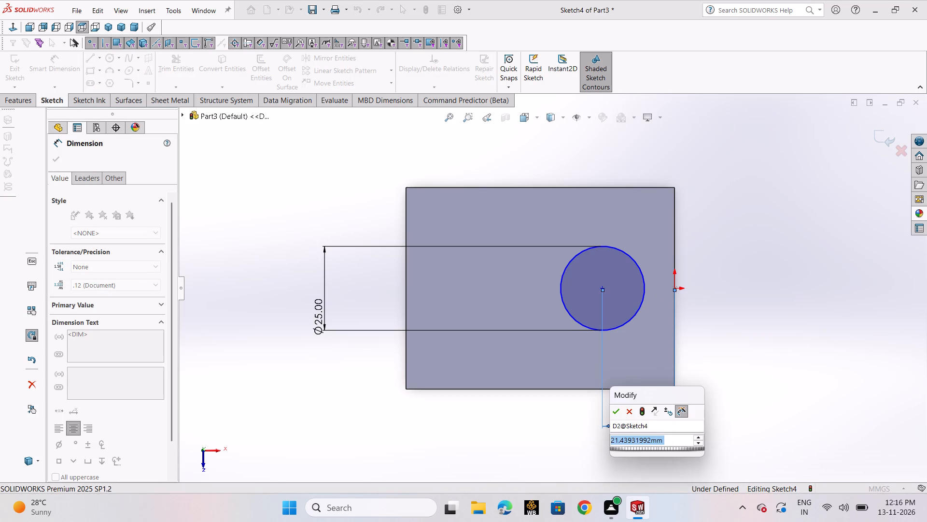
text(25)
key(Return)
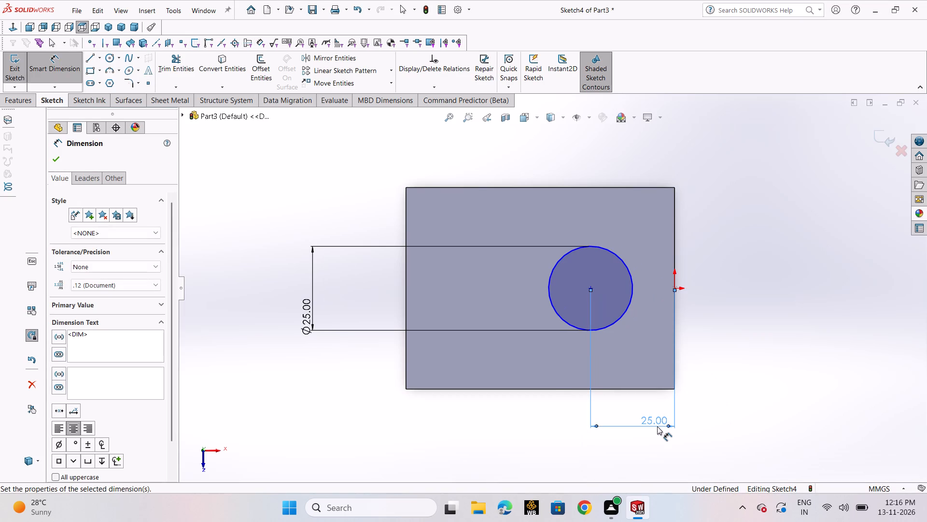
click(56, 161)
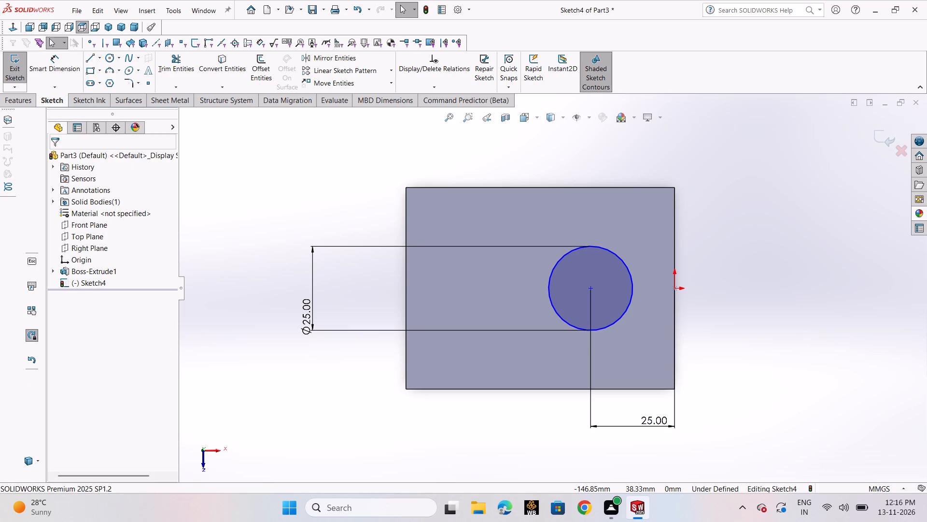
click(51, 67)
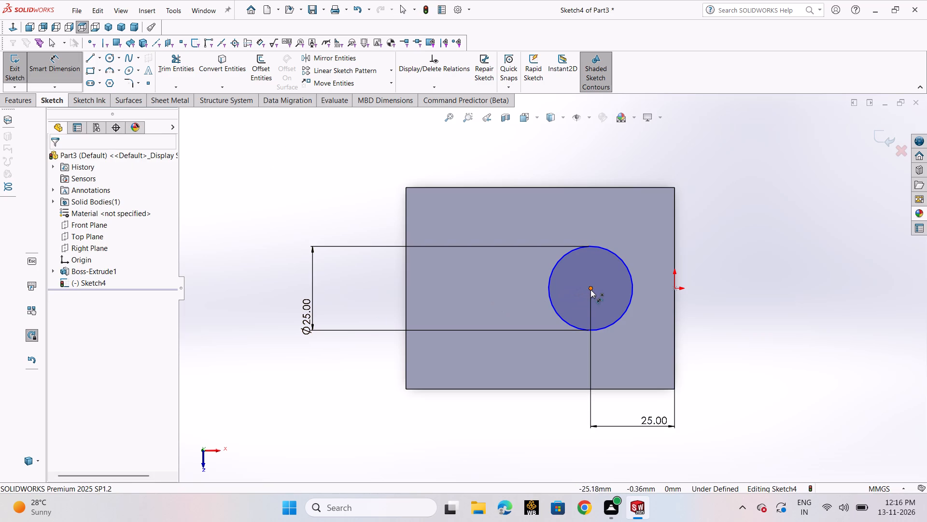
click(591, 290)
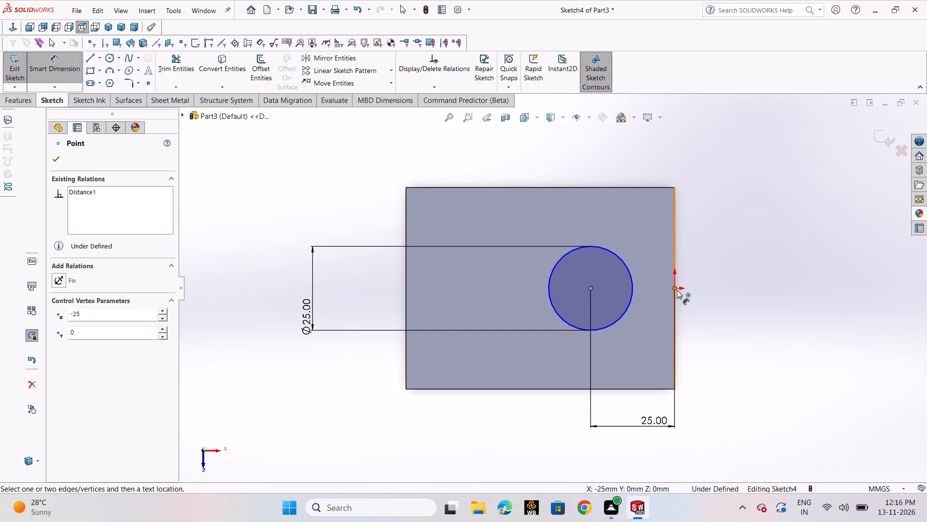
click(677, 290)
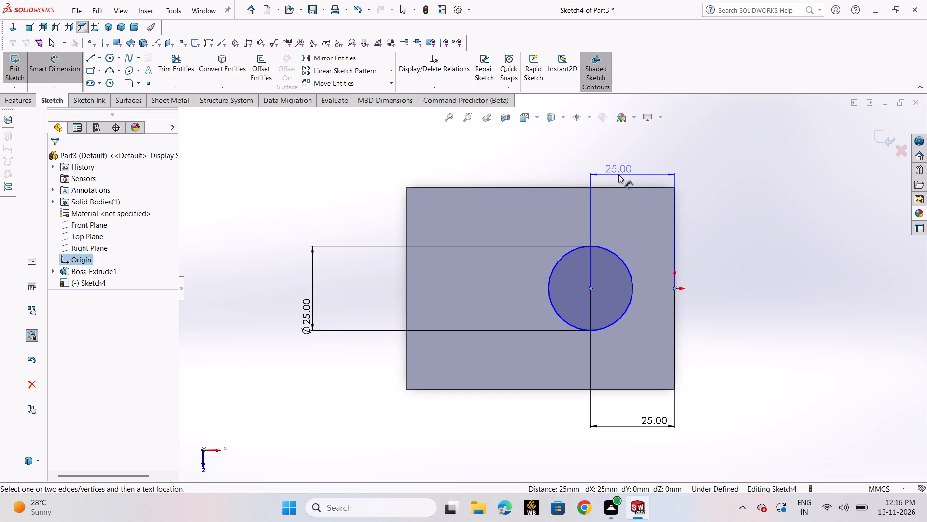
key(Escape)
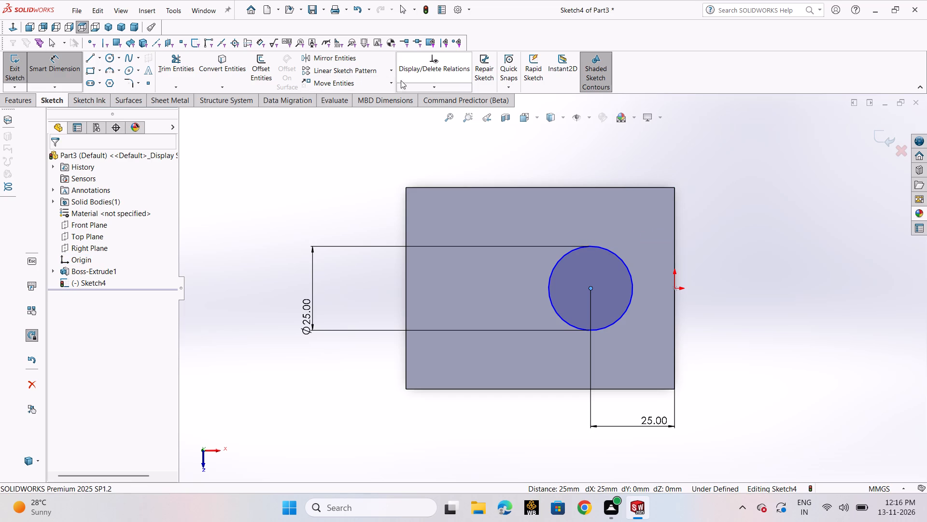
Add a Horizontal relation between the circle's centre and the origin, and exit the sketch.
click(414, 85)
click(425, 113)
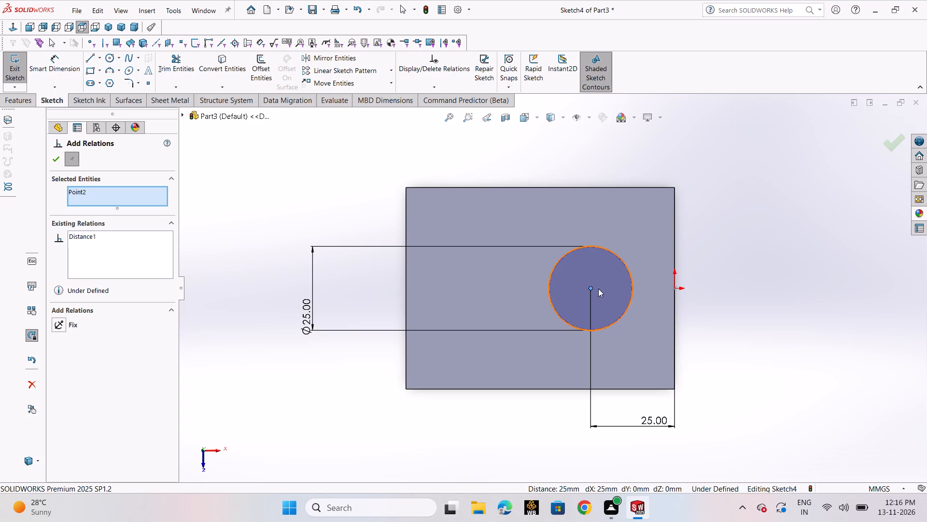
click(673, 287)
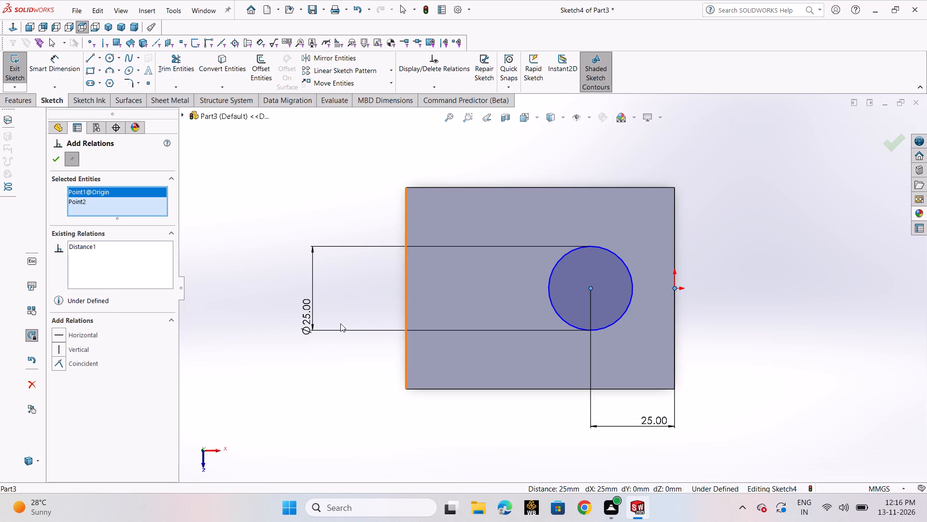
click(83, 337)
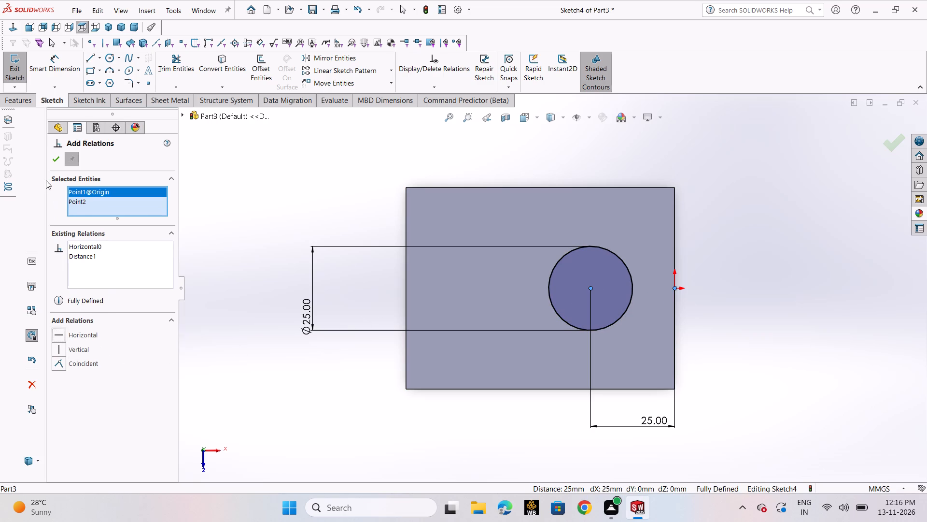
click(57, 159)
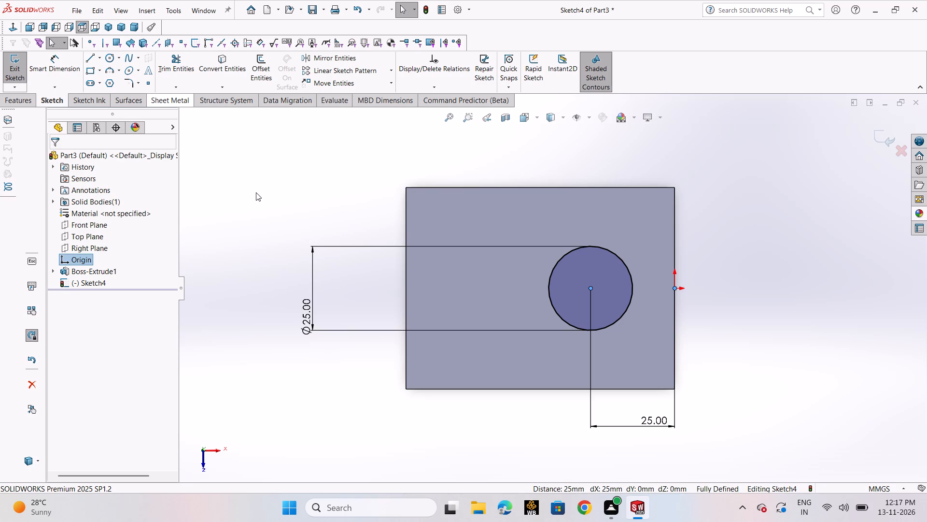
click(17, 67)
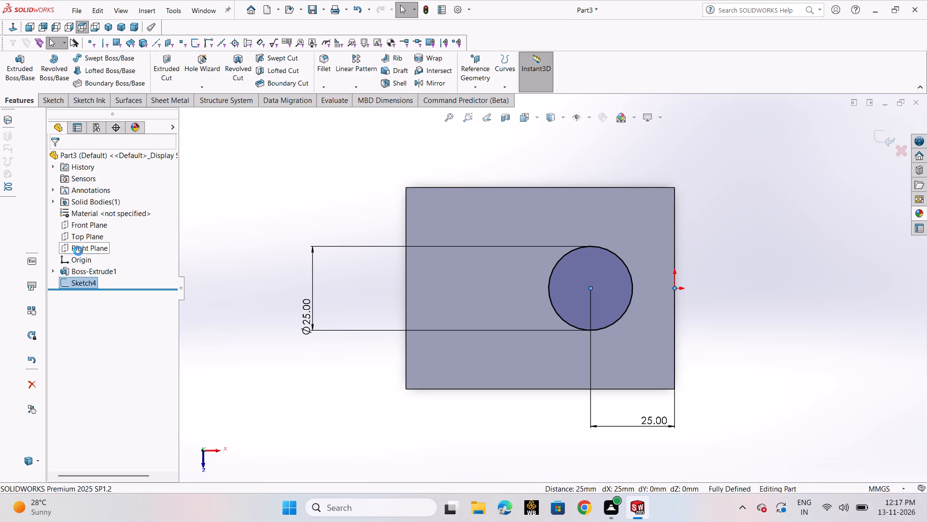
Open Sketch2, the dovetail profile sketch under Boss-Extrude1, for editing.
click(56, 273)
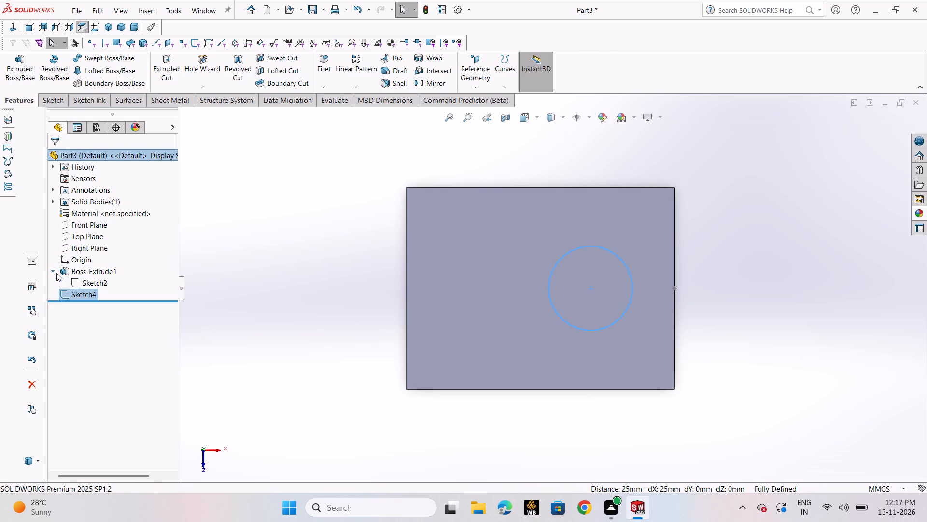
click(68, 282)
click(81, 288)
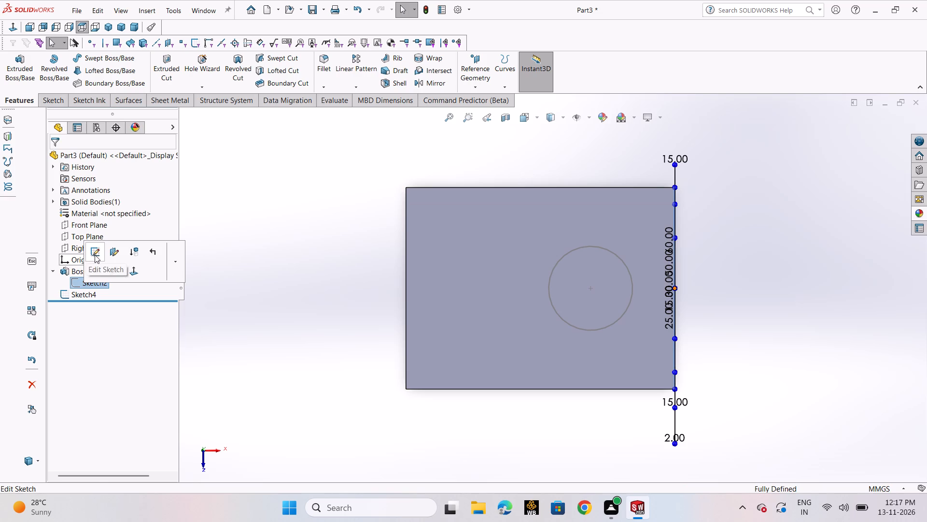
click(95, 255)
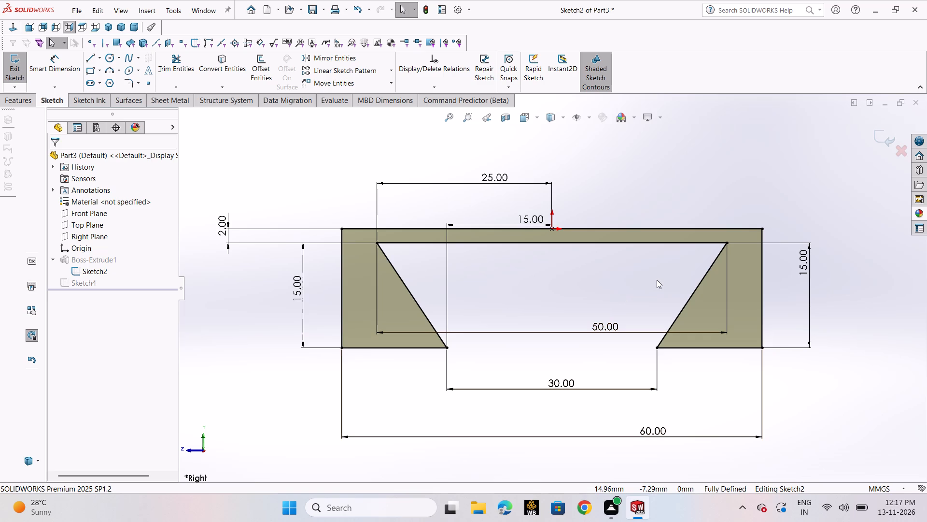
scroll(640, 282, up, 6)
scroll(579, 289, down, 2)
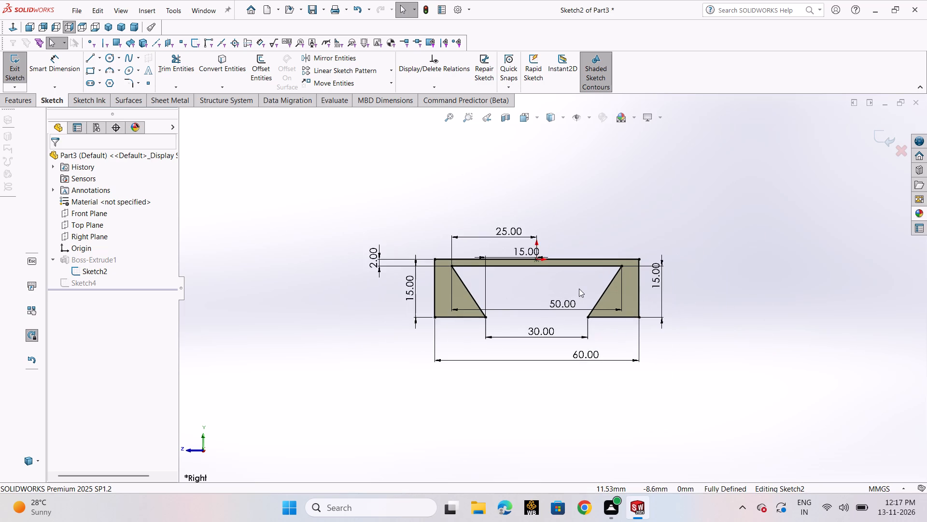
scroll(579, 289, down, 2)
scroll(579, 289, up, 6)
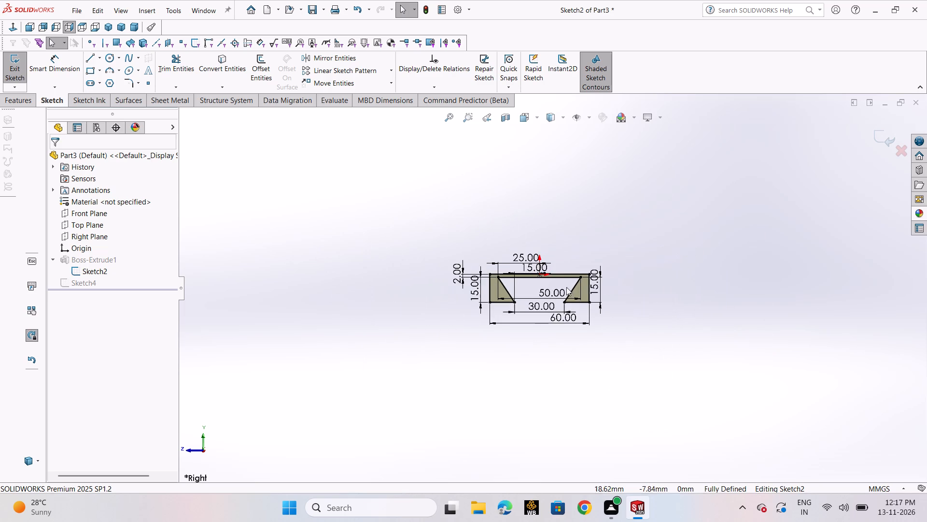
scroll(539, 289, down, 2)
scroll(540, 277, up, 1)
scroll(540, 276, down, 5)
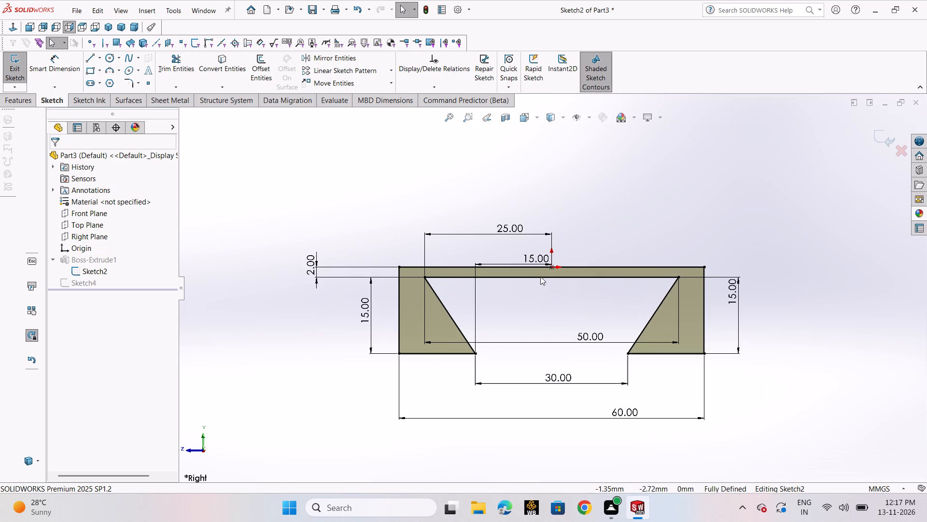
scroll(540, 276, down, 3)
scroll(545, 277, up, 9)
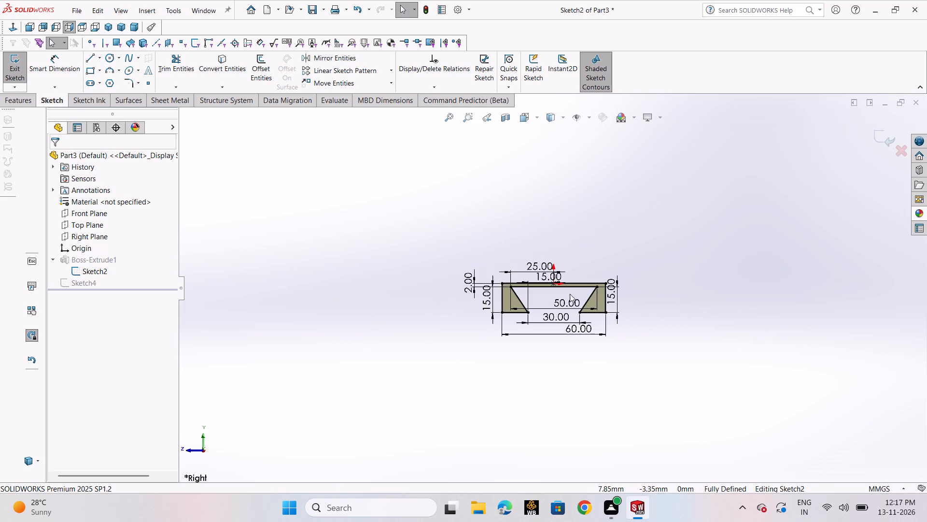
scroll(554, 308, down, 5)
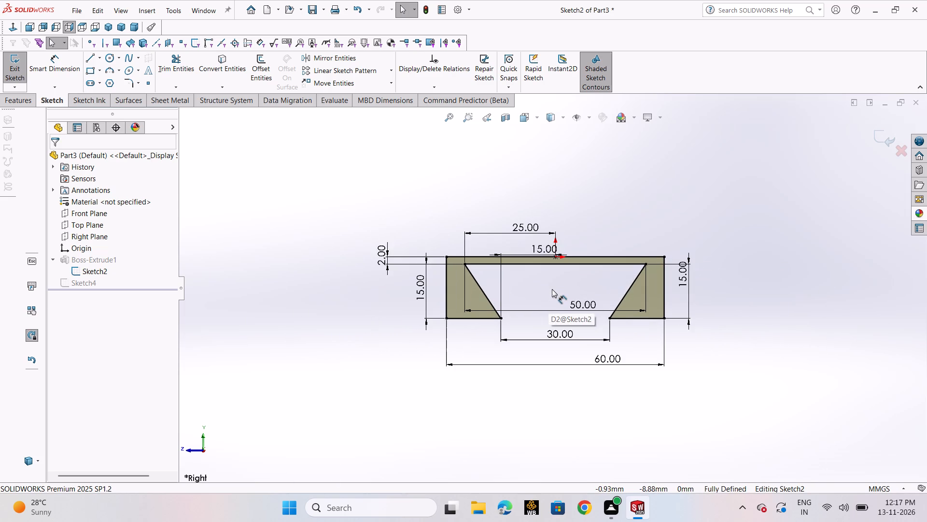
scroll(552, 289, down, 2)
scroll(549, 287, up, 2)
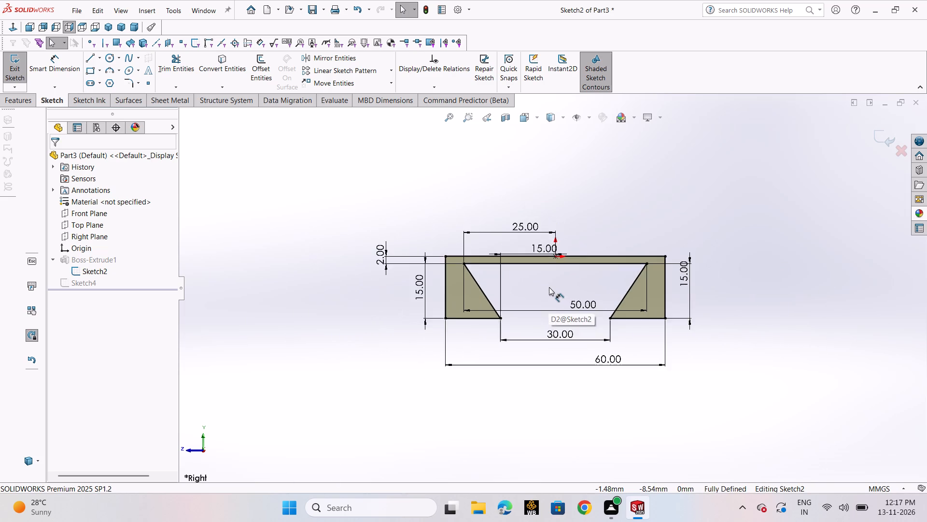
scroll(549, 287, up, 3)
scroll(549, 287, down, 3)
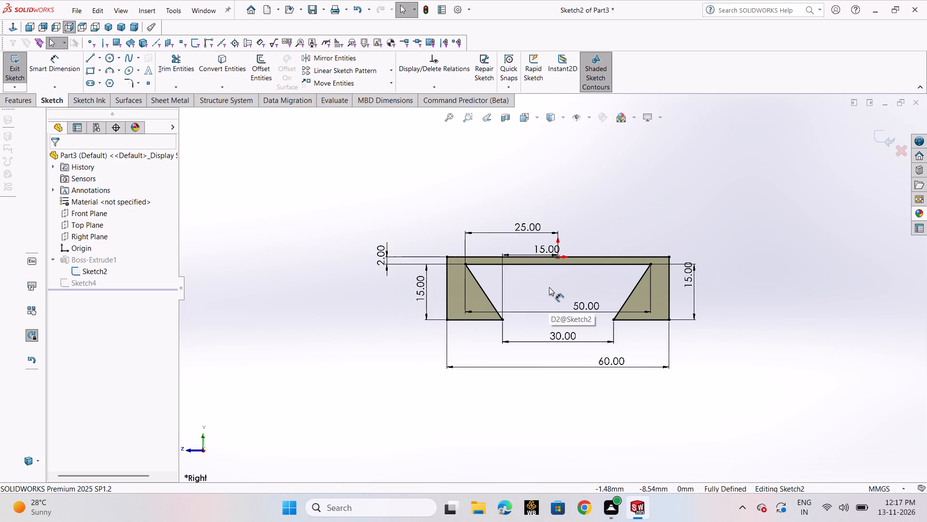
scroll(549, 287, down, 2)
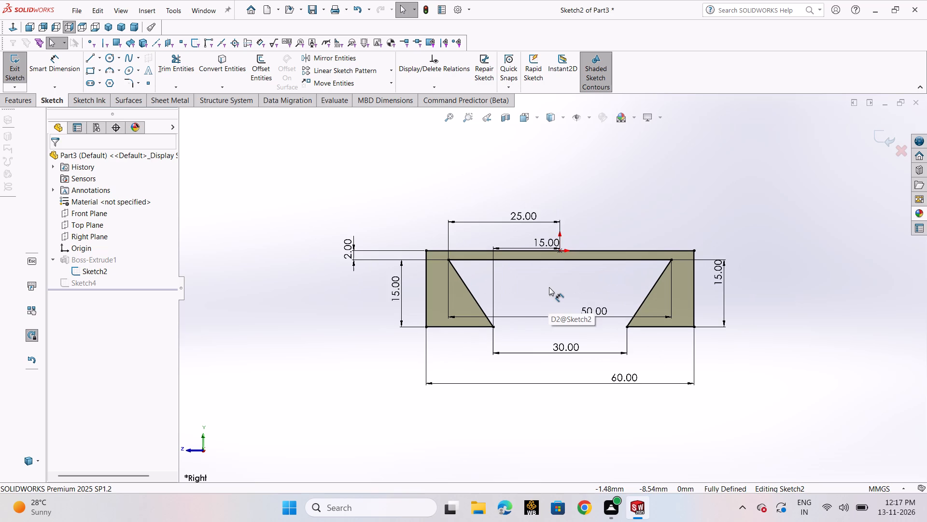
Move the 50 mm dovetail width dimension out of the recess, placing it between the 30 mm and 60 mm dimensions below the profile.
scroll(549, 287, down, 2)
scroll(549, 287, up, 3)
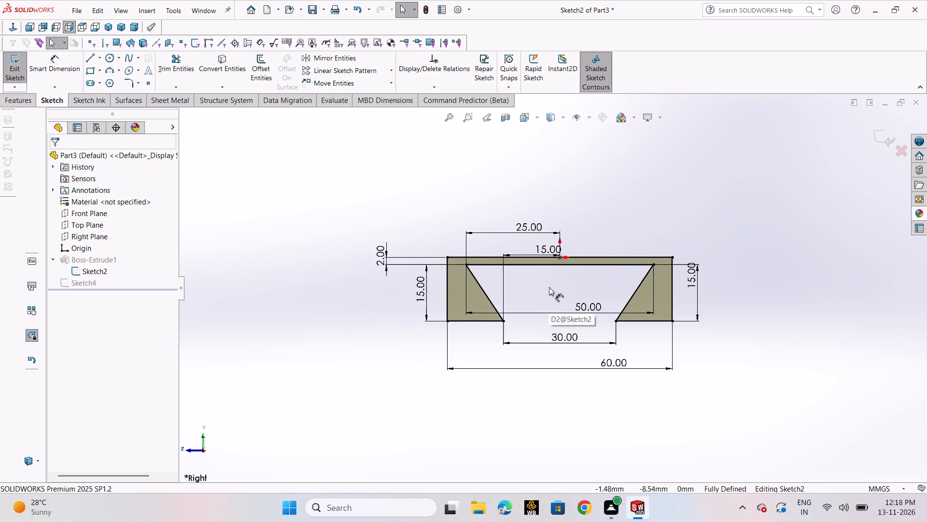
scroll(549, 287, up, 2)
scroll(577, 301, down, 2)
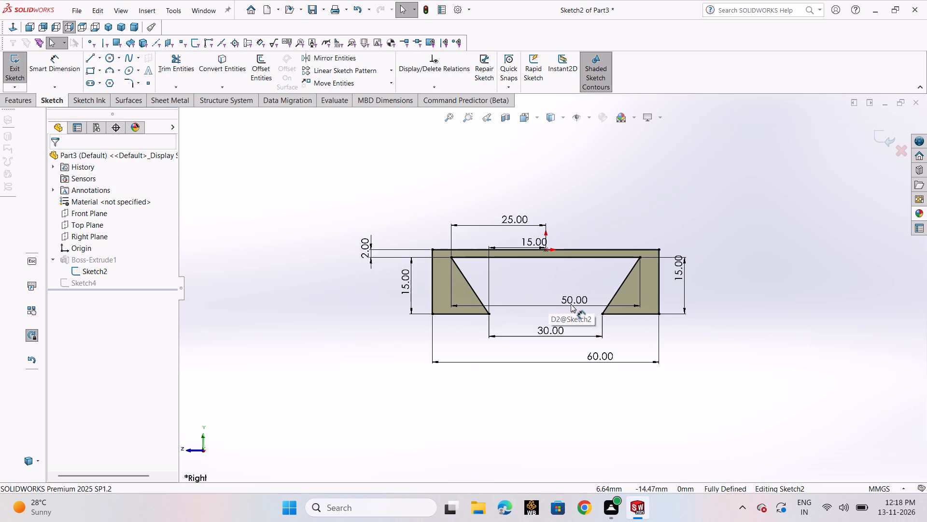
scroll(571, 304, down, 2)
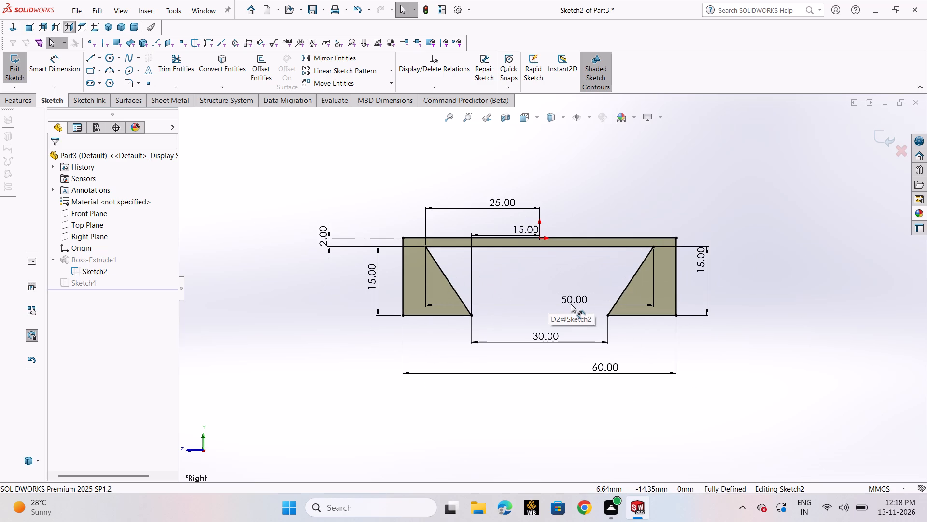
scroll(571, 304, down, 2)
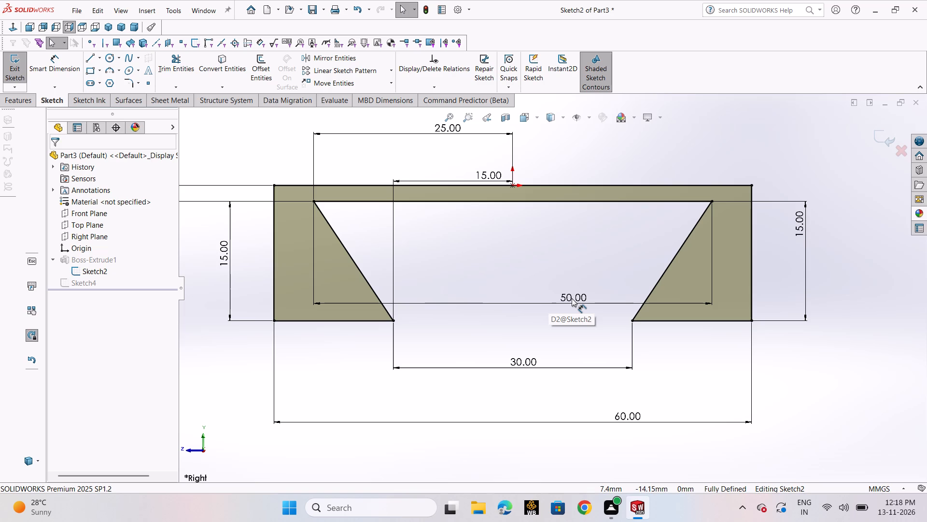
drag(564, 302, 568, 357)
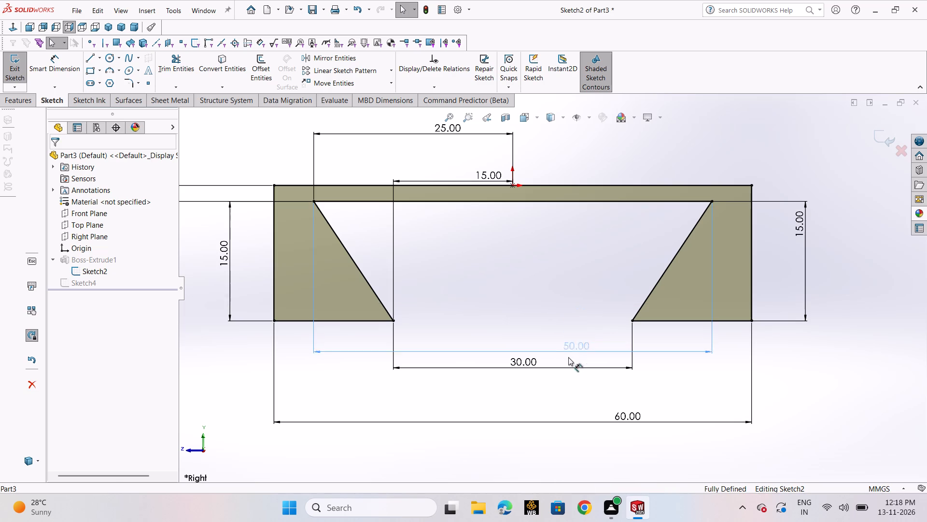
drag(568, 357, 571, 393)
click(772, 373)
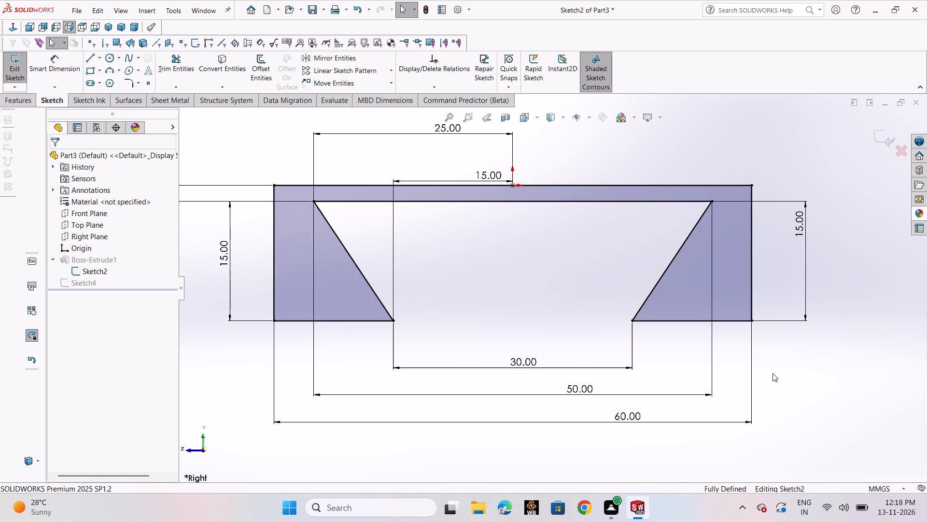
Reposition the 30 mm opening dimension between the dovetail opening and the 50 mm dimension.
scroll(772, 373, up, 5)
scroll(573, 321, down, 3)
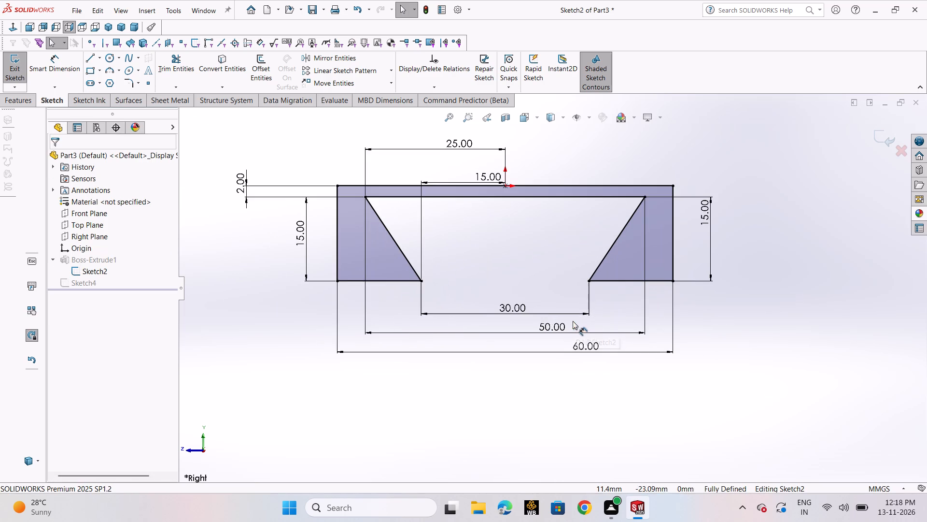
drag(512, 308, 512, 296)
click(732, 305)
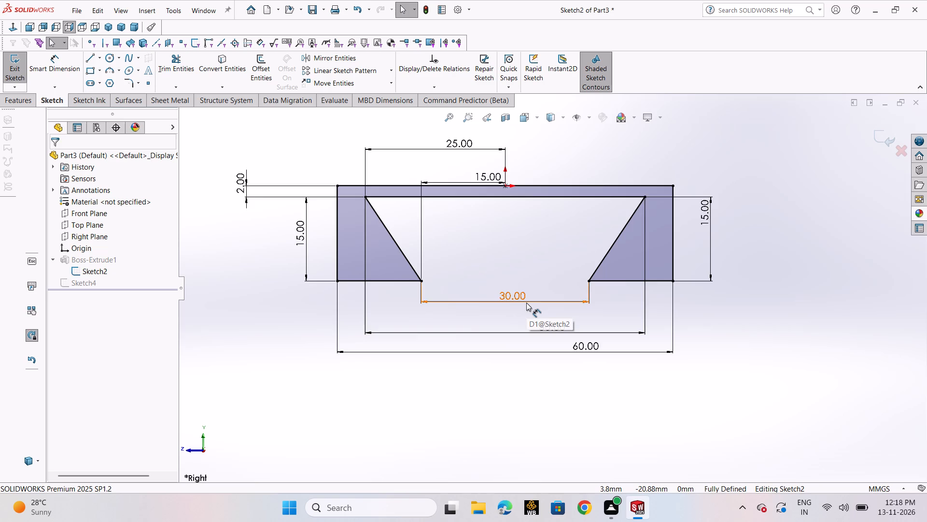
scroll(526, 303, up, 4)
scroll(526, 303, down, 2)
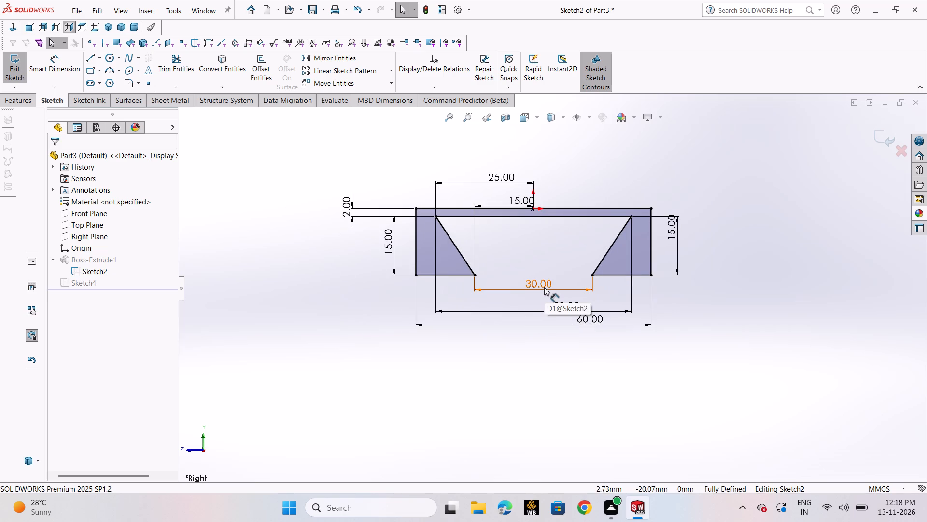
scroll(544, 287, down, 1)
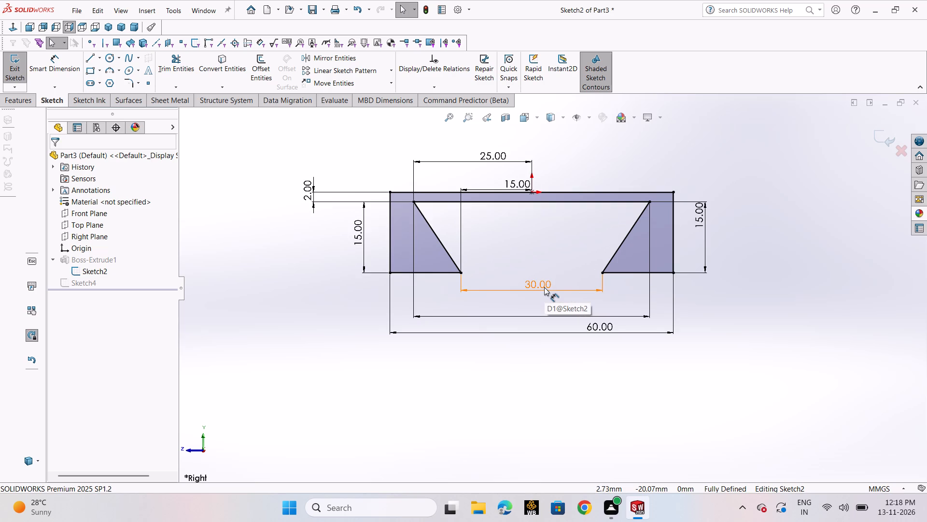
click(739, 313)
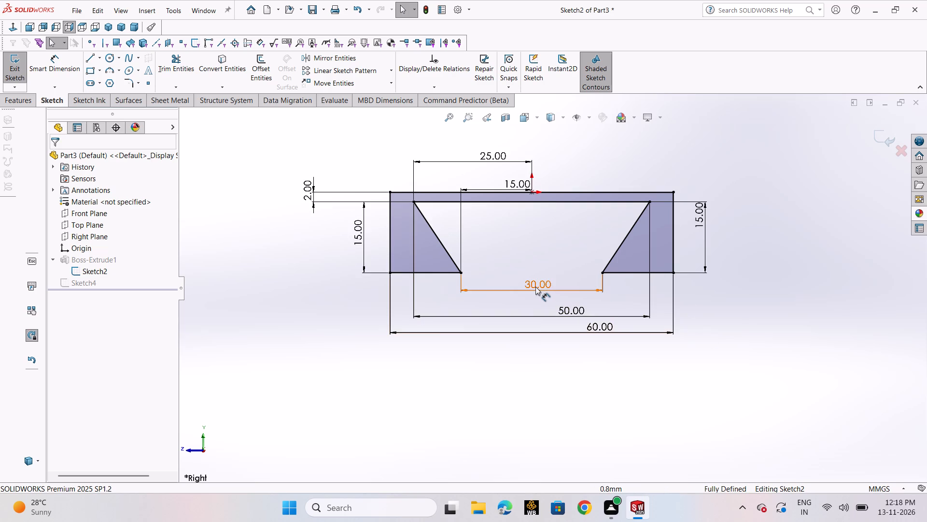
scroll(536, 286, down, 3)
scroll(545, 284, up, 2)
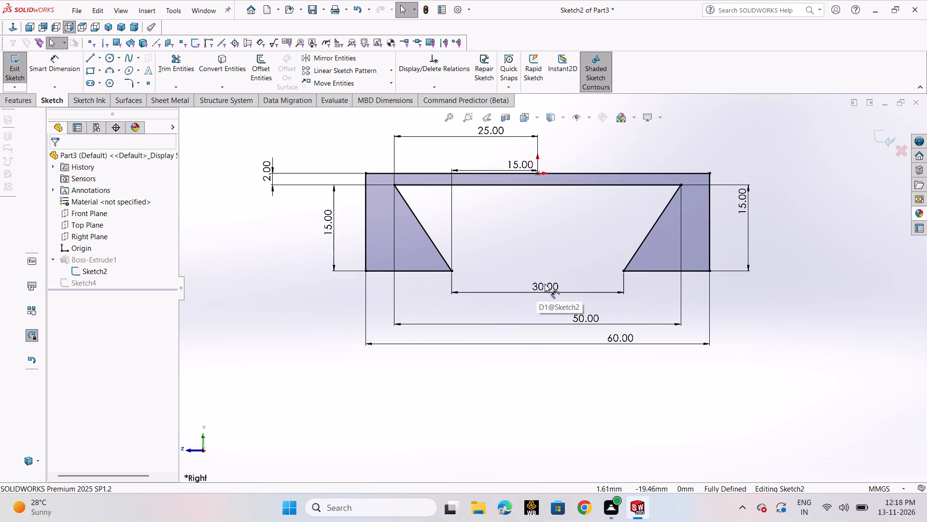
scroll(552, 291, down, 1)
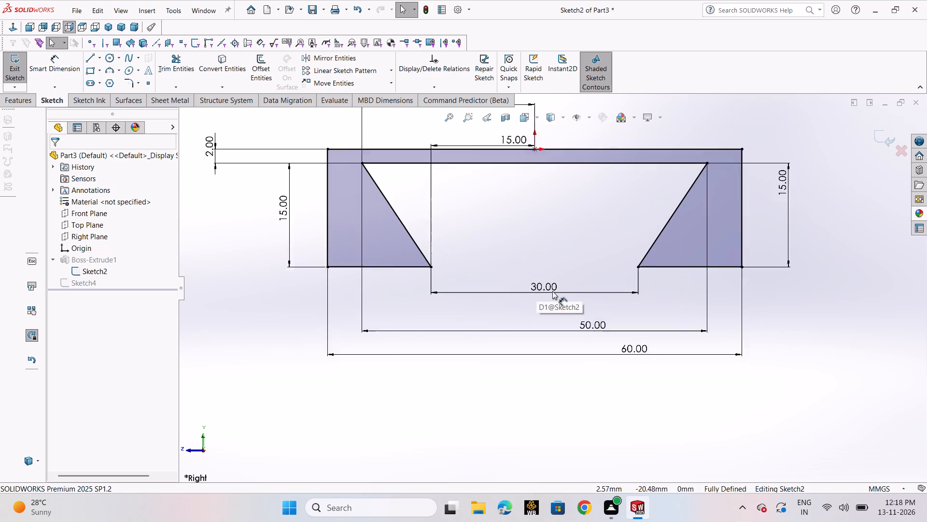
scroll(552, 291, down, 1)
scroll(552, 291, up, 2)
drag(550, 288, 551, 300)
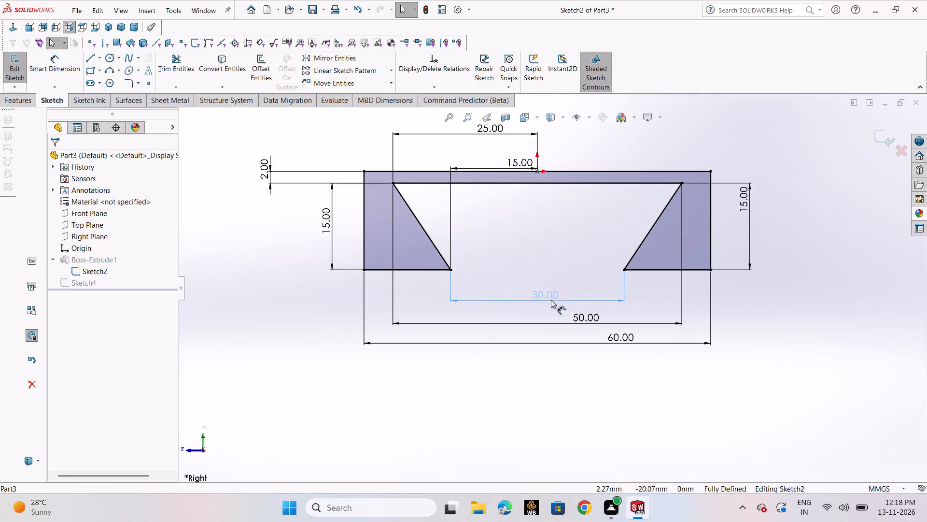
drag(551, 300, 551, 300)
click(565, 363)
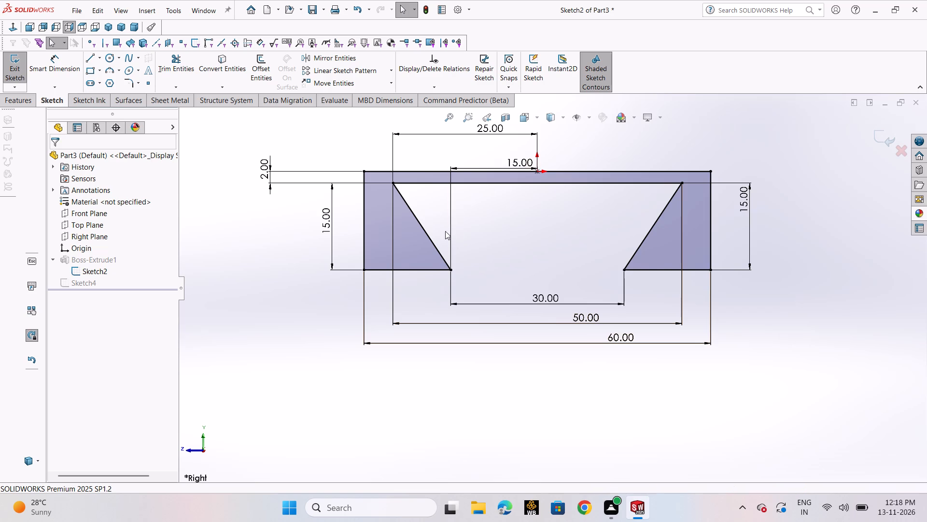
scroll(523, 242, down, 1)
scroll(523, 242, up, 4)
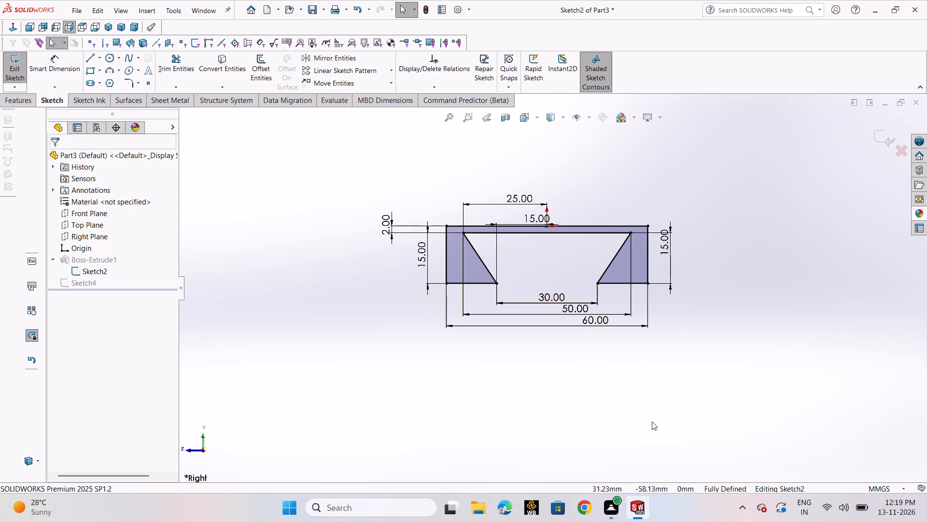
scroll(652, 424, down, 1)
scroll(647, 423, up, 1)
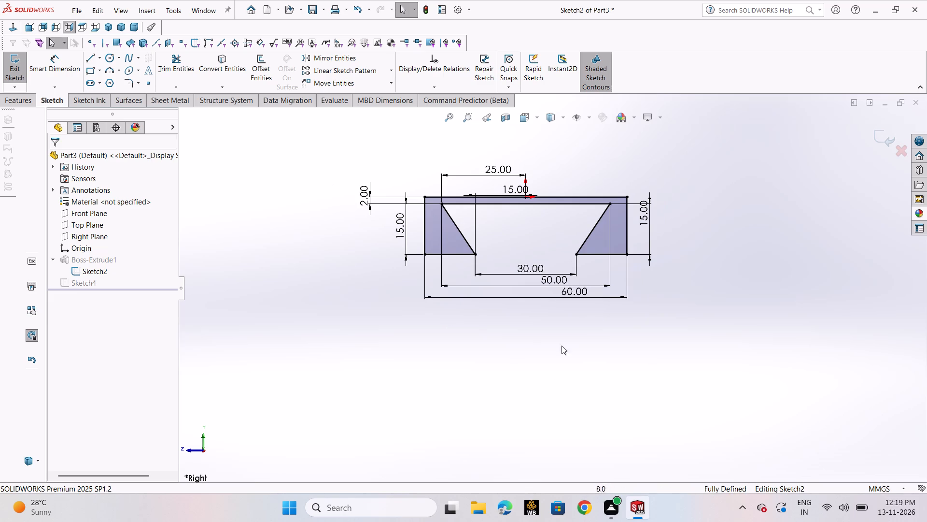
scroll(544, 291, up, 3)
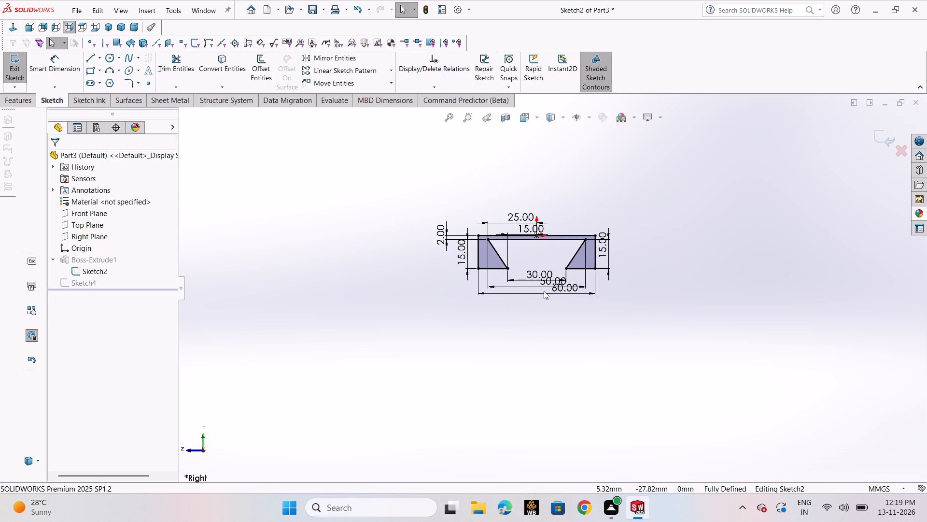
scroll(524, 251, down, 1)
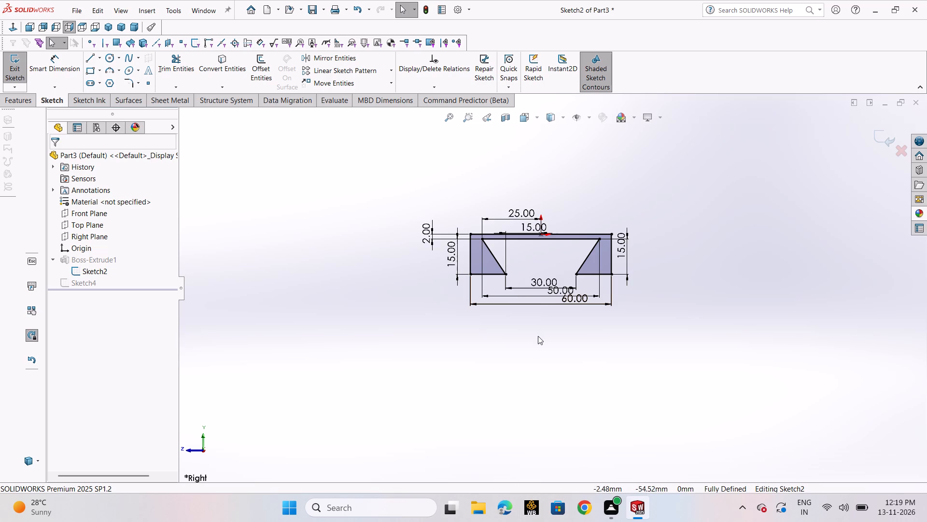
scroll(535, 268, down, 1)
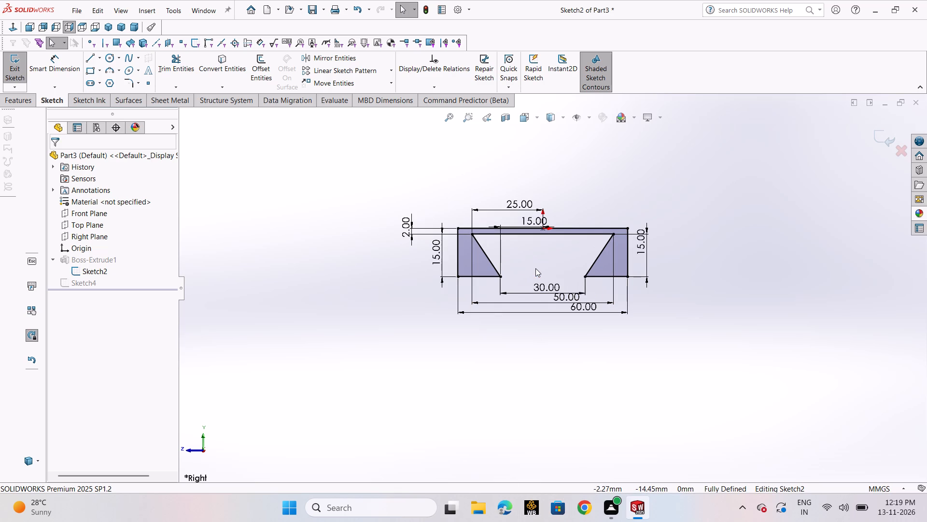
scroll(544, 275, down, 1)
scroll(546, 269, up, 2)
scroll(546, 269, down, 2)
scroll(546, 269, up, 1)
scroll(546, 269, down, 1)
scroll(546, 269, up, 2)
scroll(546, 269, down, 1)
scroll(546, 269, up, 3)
Place the 30 mm opening dimension below the dovetail opening, clear of the profile and the 50 mm dimension.
scroll(546, 269, down, 4)
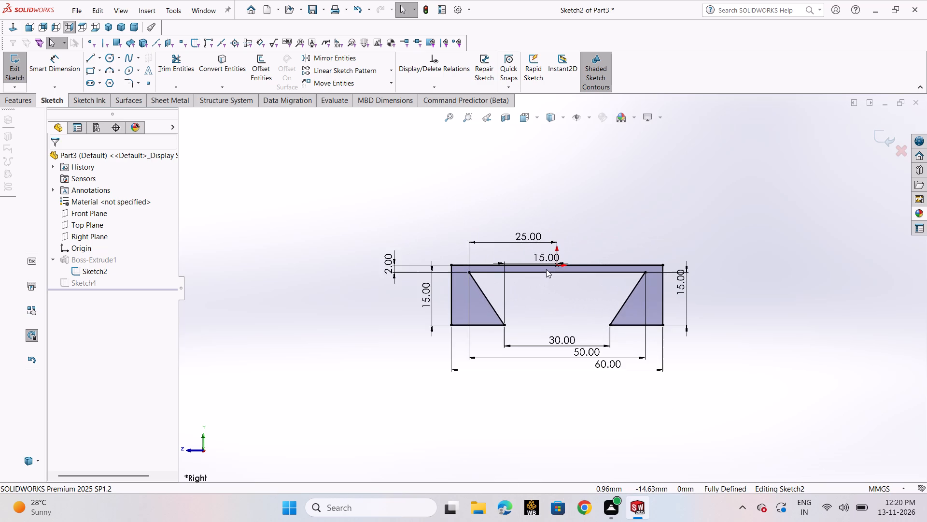
scroll(546, 269, down, 2)
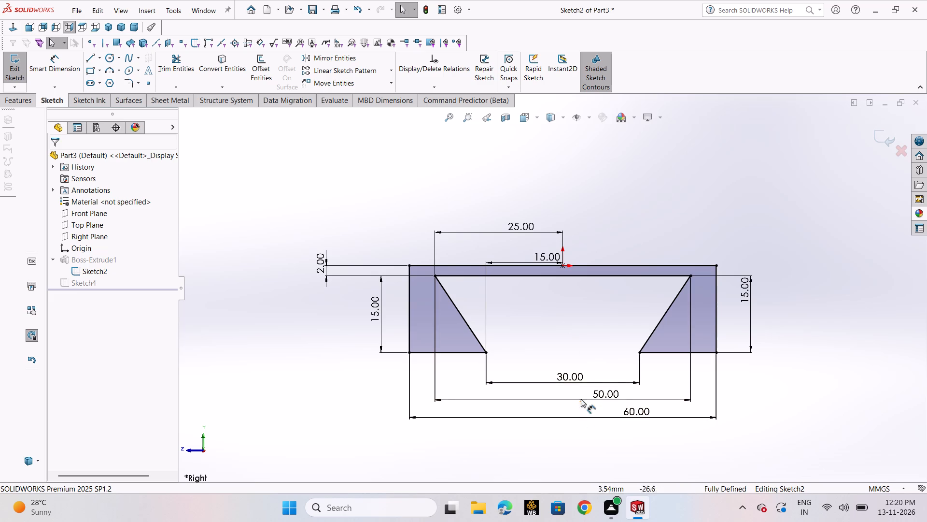
drag(579, 381, 578, 352)
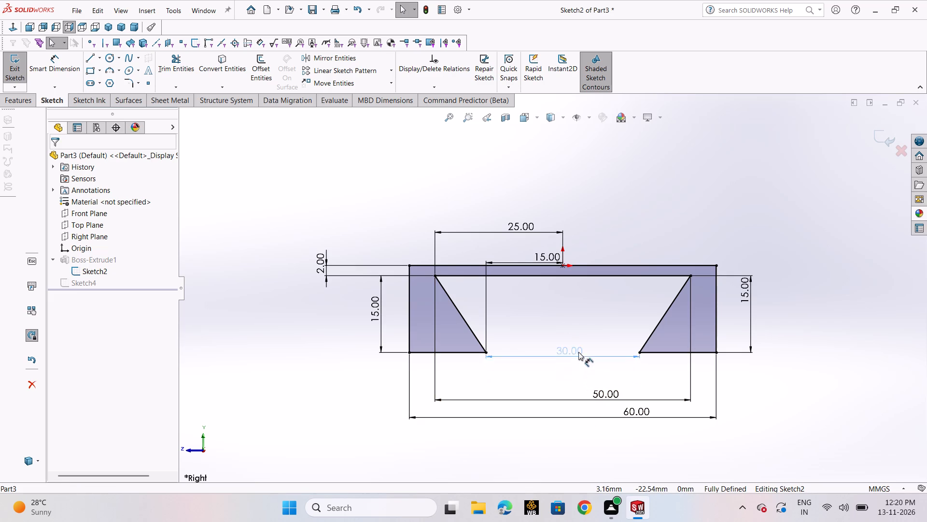
drag(578, 352, 578, 321)
drag(578, 316, 578, 383)
drag(577, 386, 576, 380)
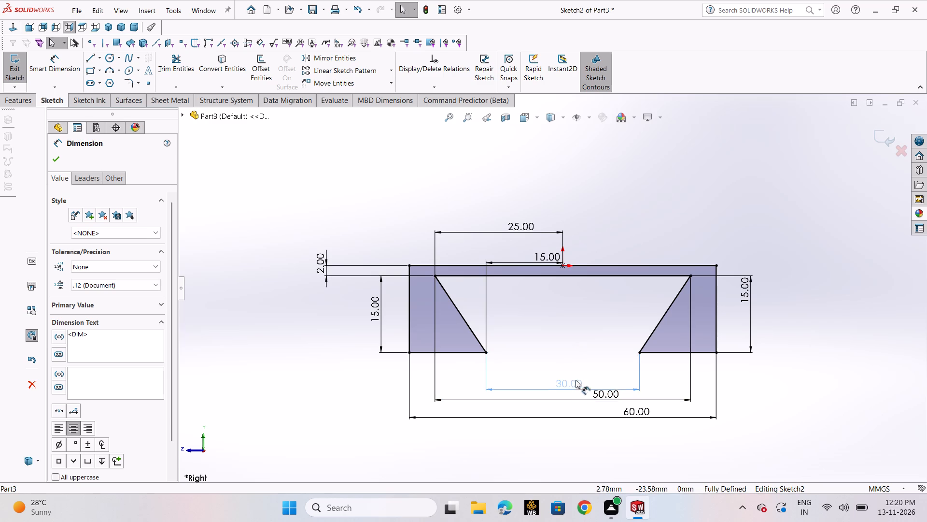
drag(576, 380, 575, 359)
click(653, 225)
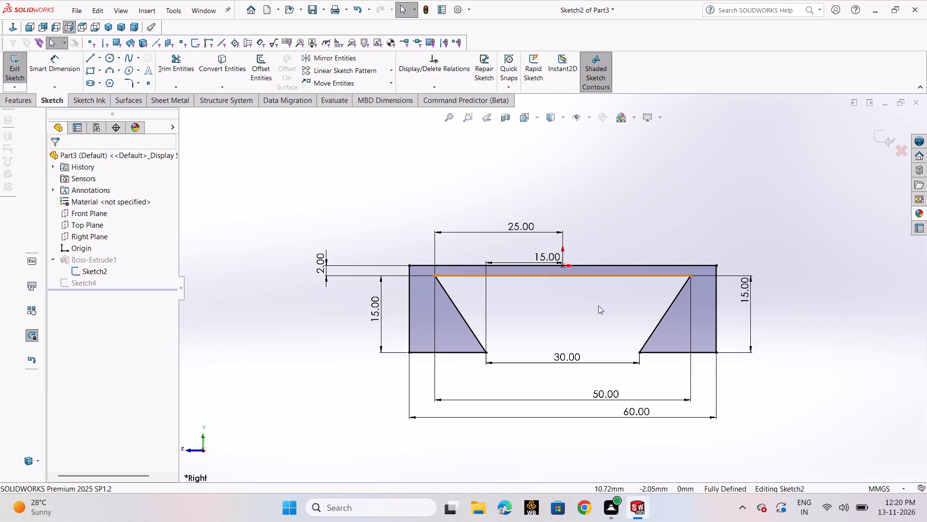
drag(571, 356, 571, 368)
click(645, 207)
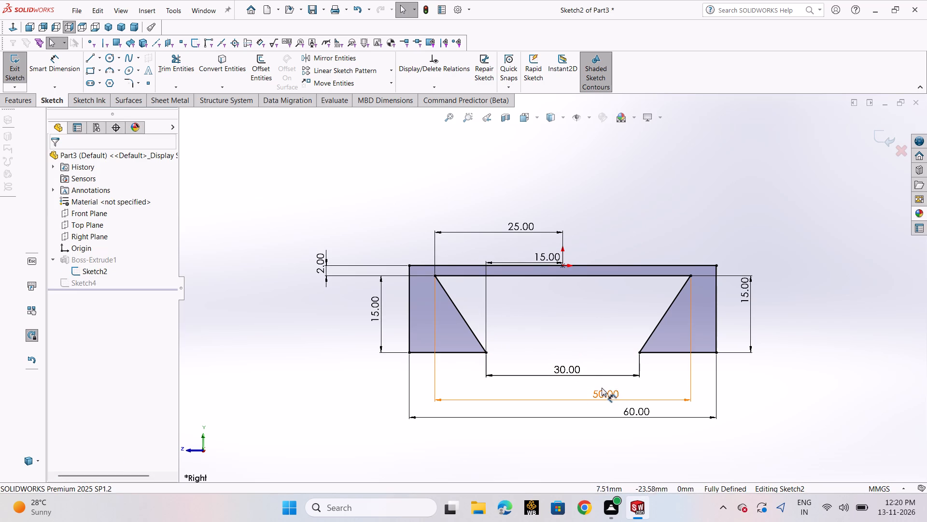
Centre the 50 mm and 60 mm dimension texts under the profile with even spacing between rows, and exit the sketch.
drag(604, 395, 563, 393)
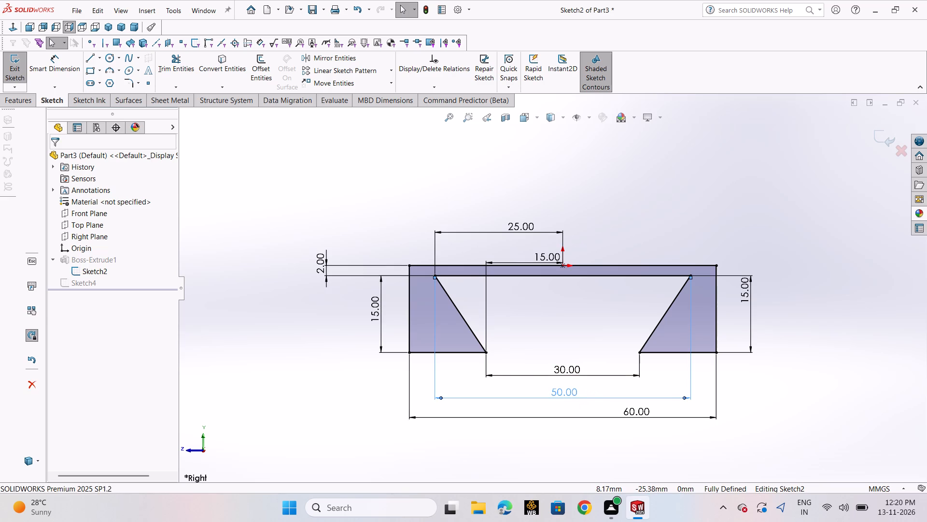
click(656, 216)
drag(629, 410, 614, 410)
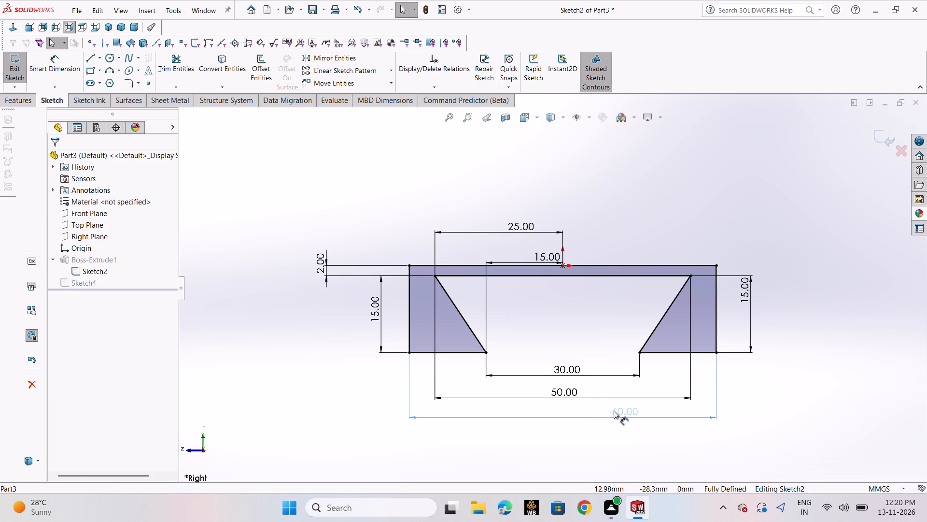
drag(614, 410, 559, 420)
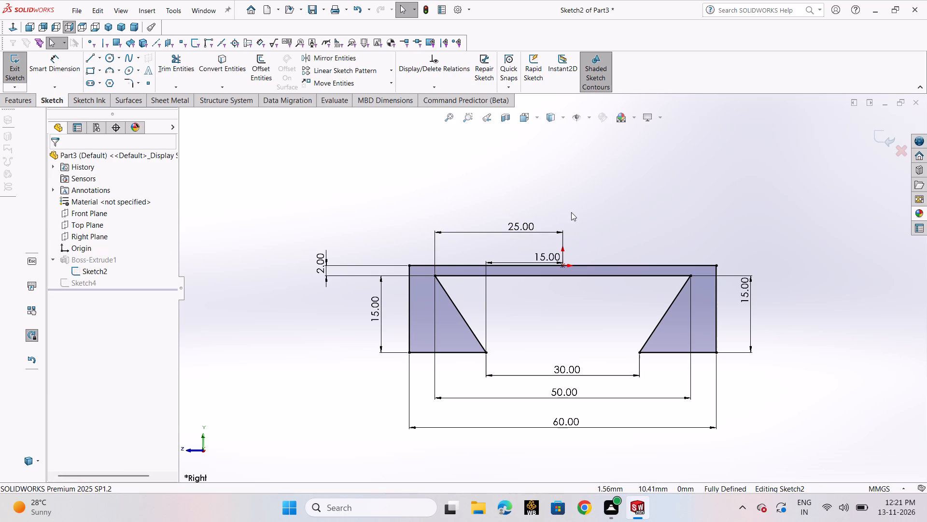
click(876, 136)
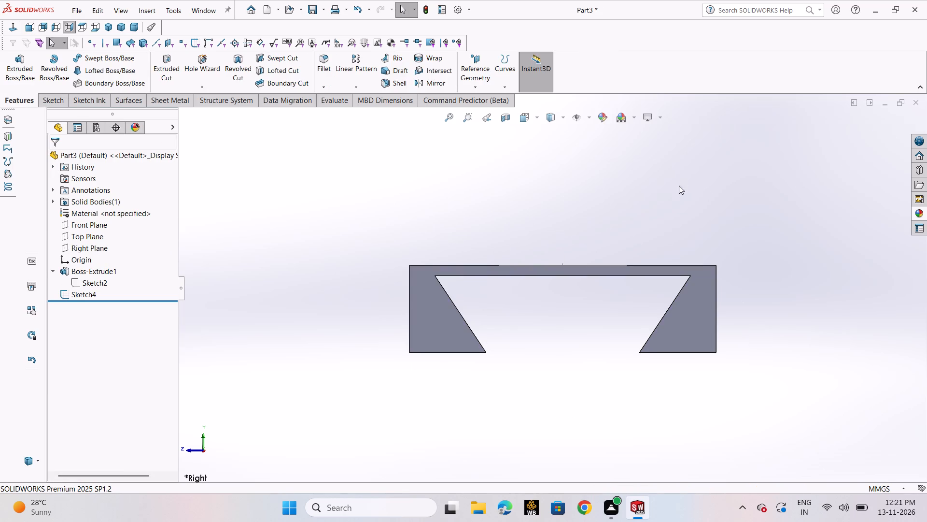
Delete Sketch4, the circle sketch on the block's top face.
click(89, 292)
right_click(89, 292)
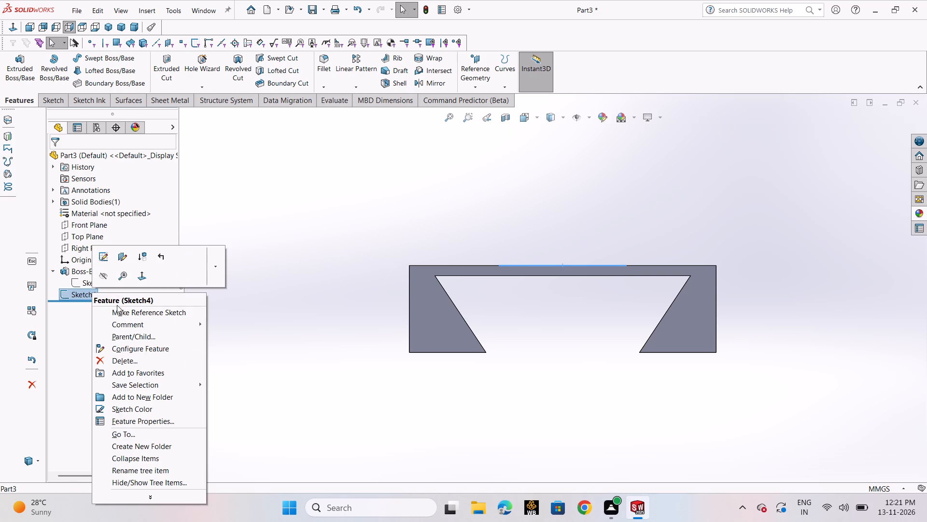
click(121, 356)
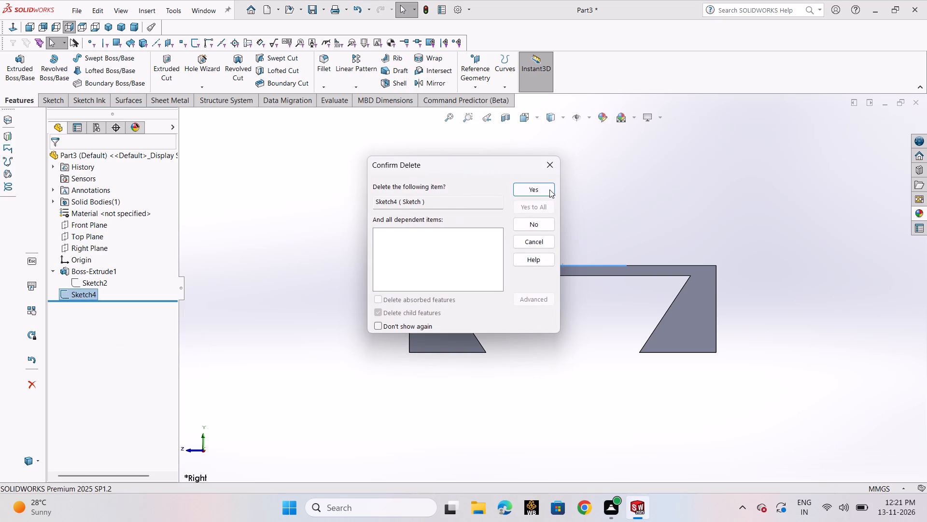
click(547, 188)
Start a new sketch on the dovetail-profile end face of Boss-Extrude1.
click(540, 267)
click(525, 269)
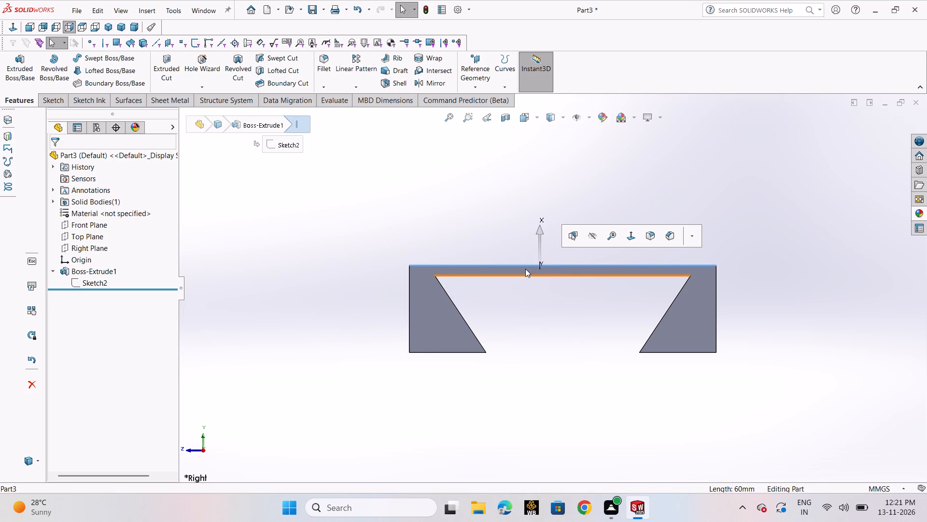
click(577, 243)
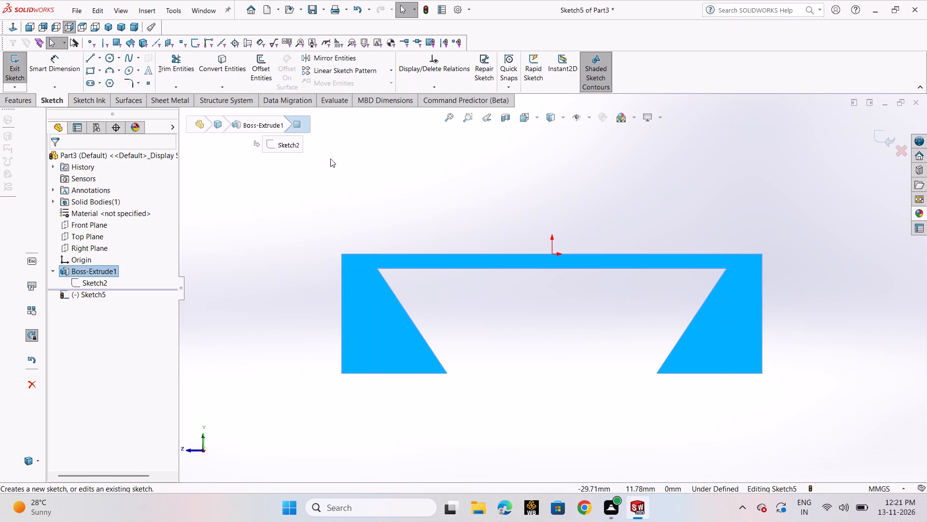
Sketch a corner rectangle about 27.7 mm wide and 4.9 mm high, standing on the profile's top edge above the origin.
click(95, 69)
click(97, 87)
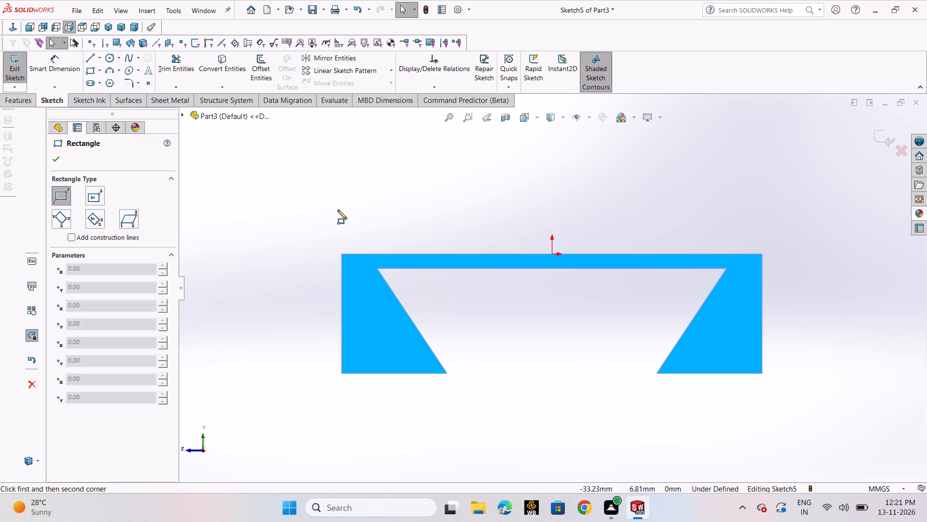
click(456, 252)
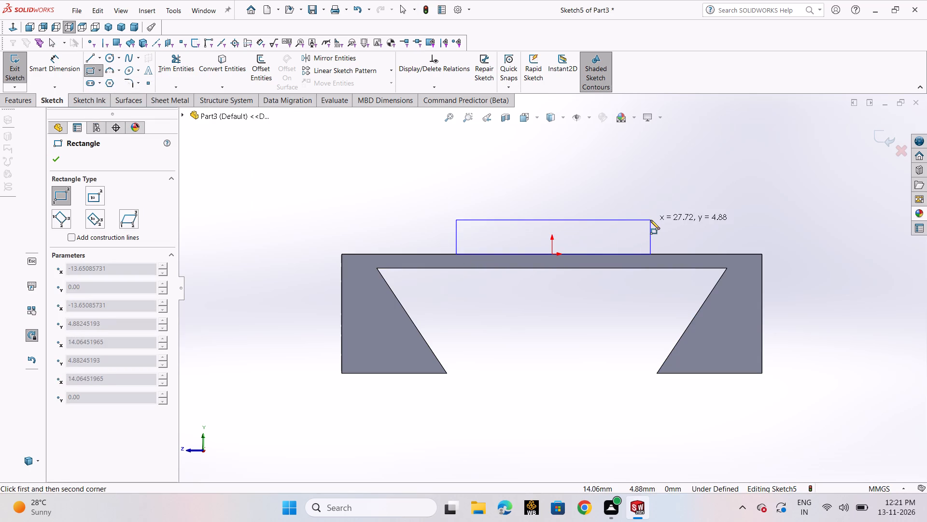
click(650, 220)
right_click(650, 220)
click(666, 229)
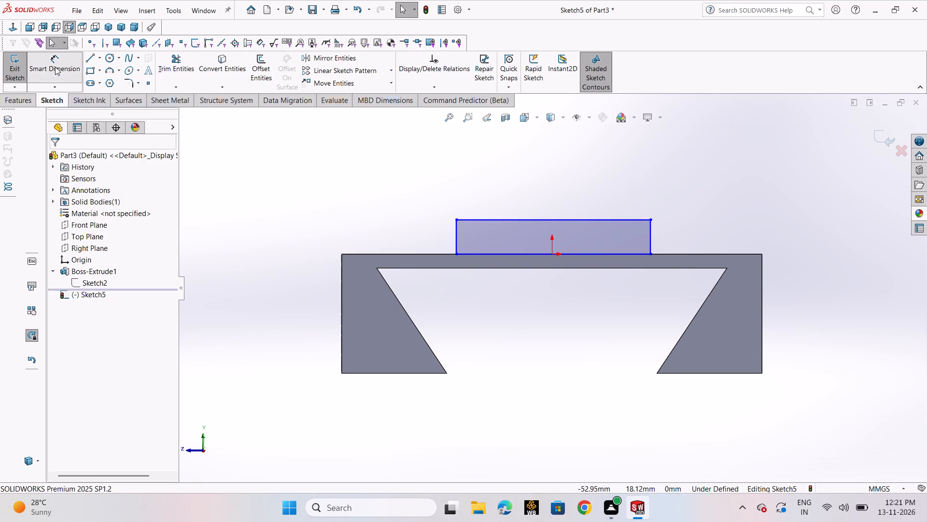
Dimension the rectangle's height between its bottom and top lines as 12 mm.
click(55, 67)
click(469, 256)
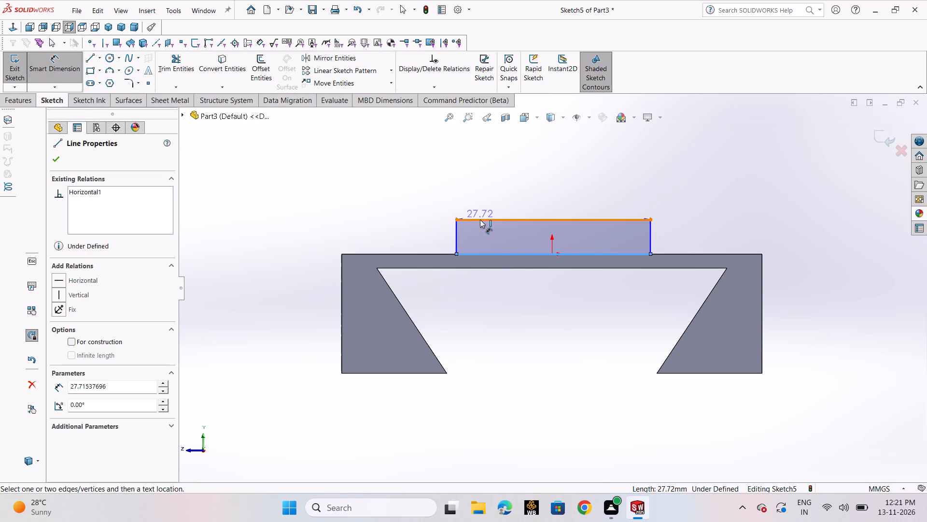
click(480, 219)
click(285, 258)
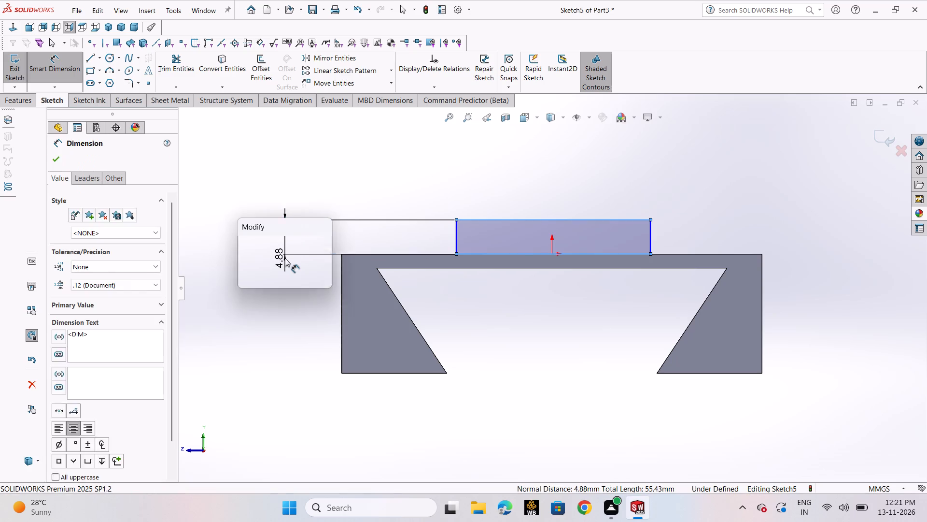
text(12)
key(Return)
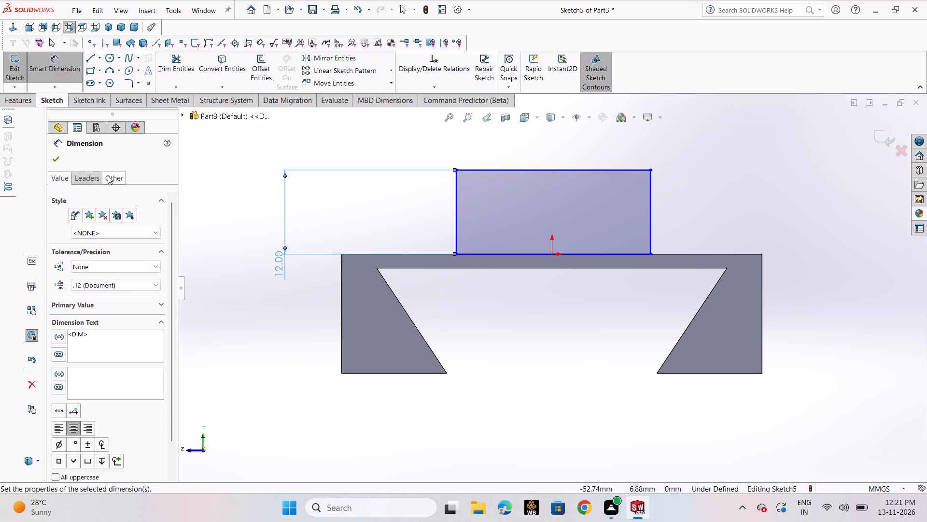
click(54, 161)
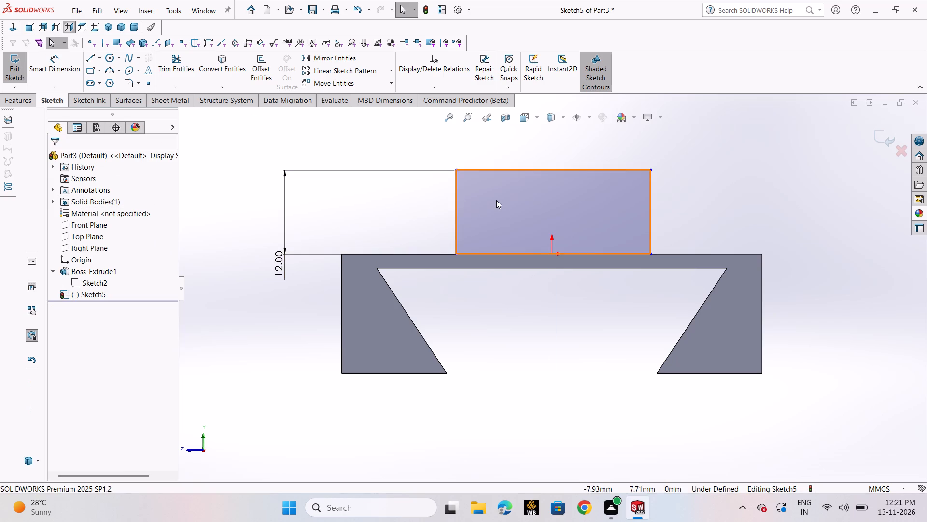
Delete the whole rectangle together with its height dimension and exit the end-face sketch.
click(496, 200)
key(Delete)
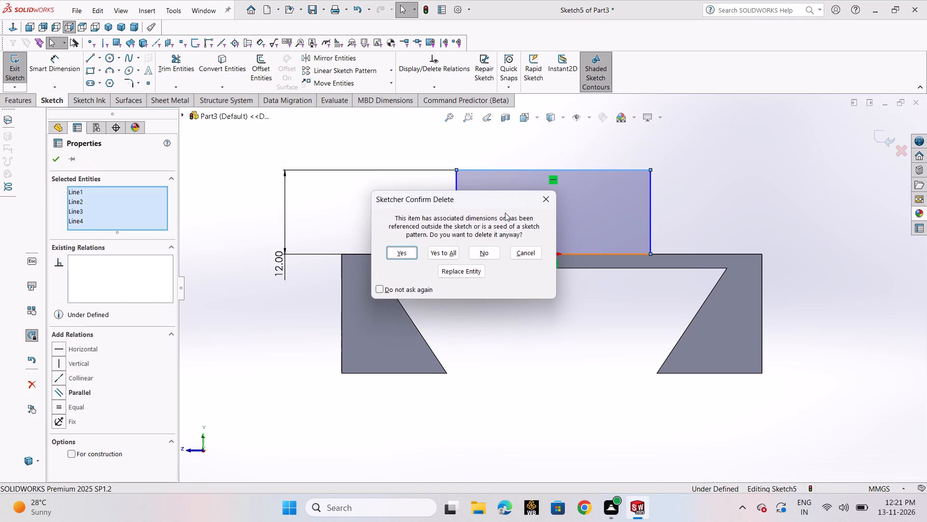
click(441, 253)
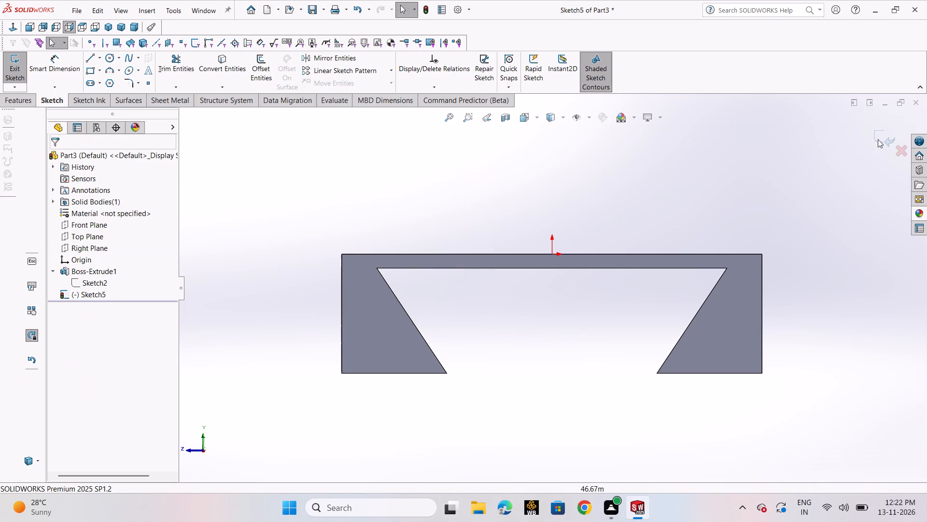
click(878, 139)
Start a new sketch on the flat top face of Boss-Extrude1.
scroll(797, 154, up, 3)
middle_drag(713, 164, 735, 272)
scroll(735, 272, up, 1)
click(579, 302)
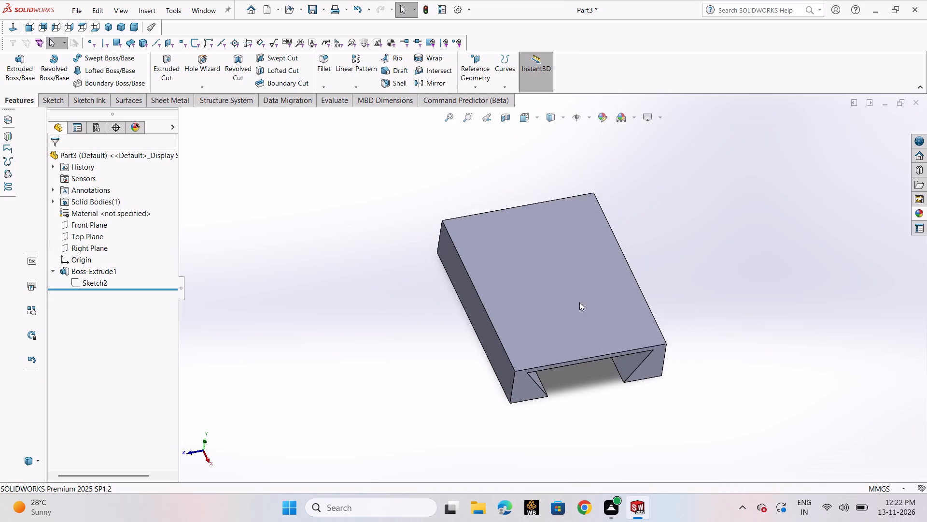
click(638, 271)
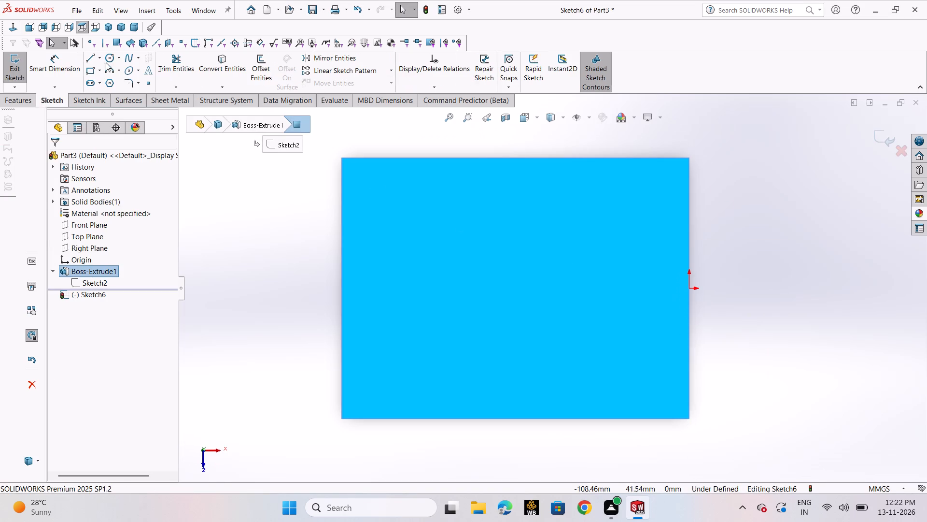
Sketch a circle about 24.6 mm in diameter on the top face, centred about 23 mm inward from the origin and level with it.
click(109, 56)
click(111, 70)
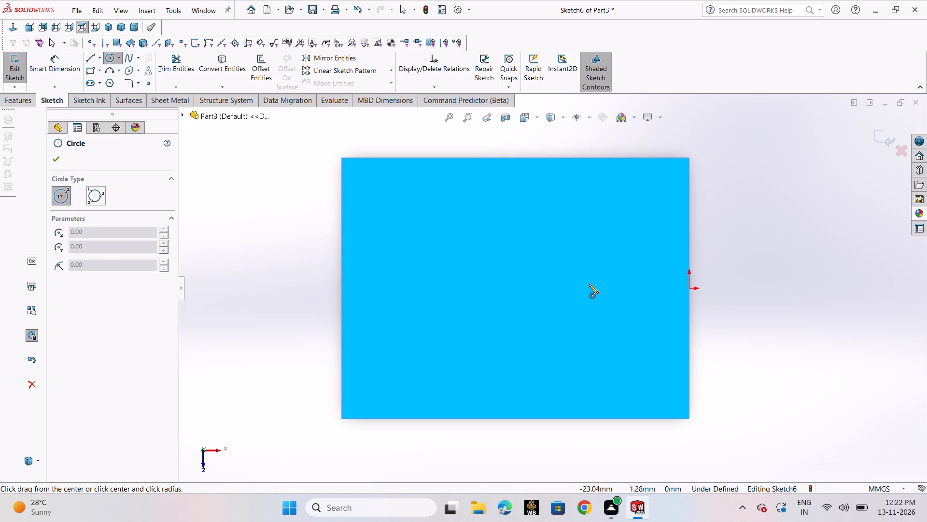
click(589, 289)
click(619, 333)
right_click(619, 333)
click(652, 346)
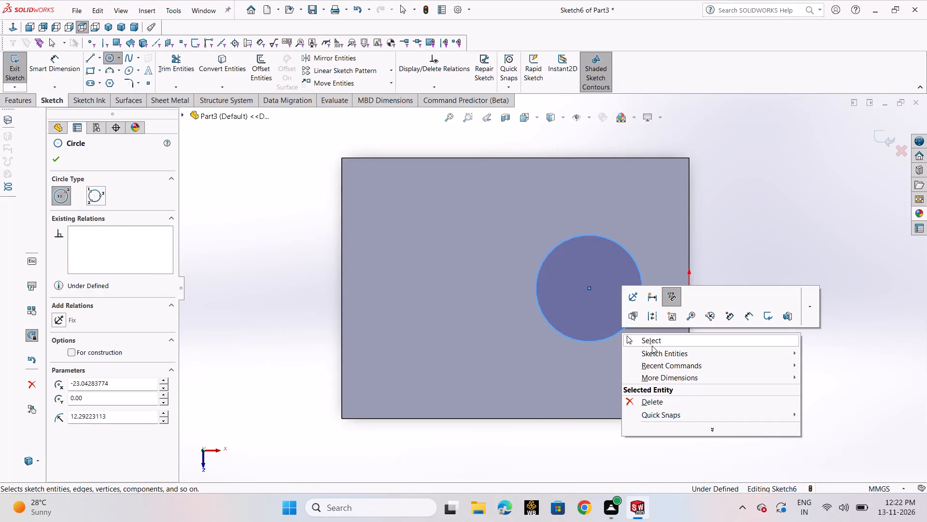
Dimension the circle's diameter as 25 mm, with the text placed just outside the block's outline.
click(46, 76)
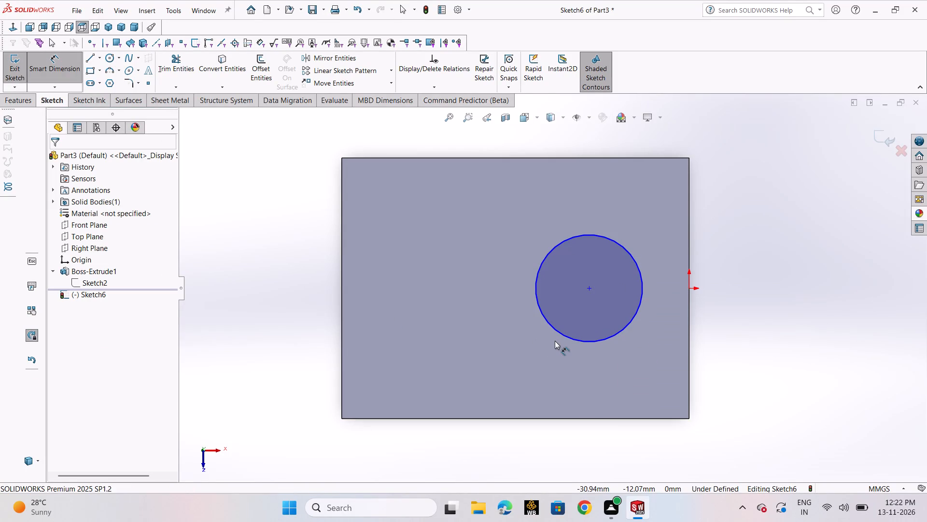
click(562, 332)
click(519, 439)
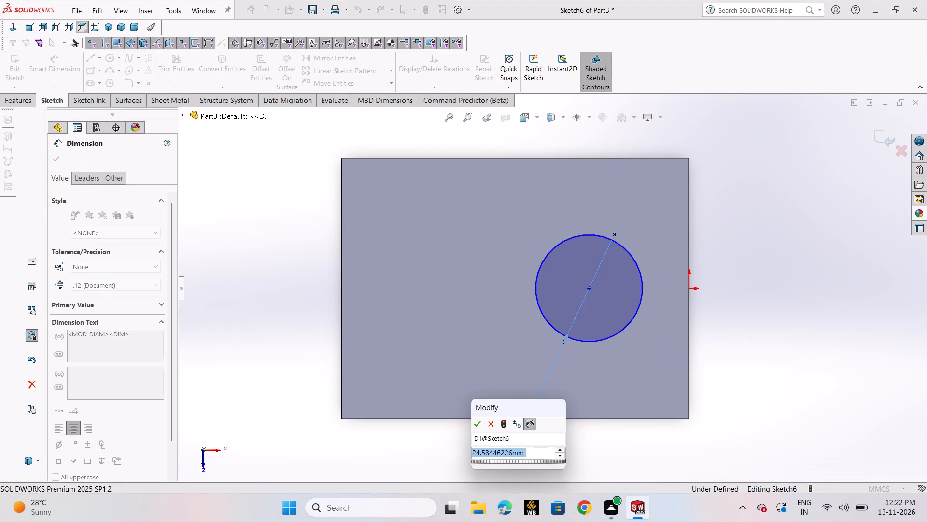
text(25)
key(Return)
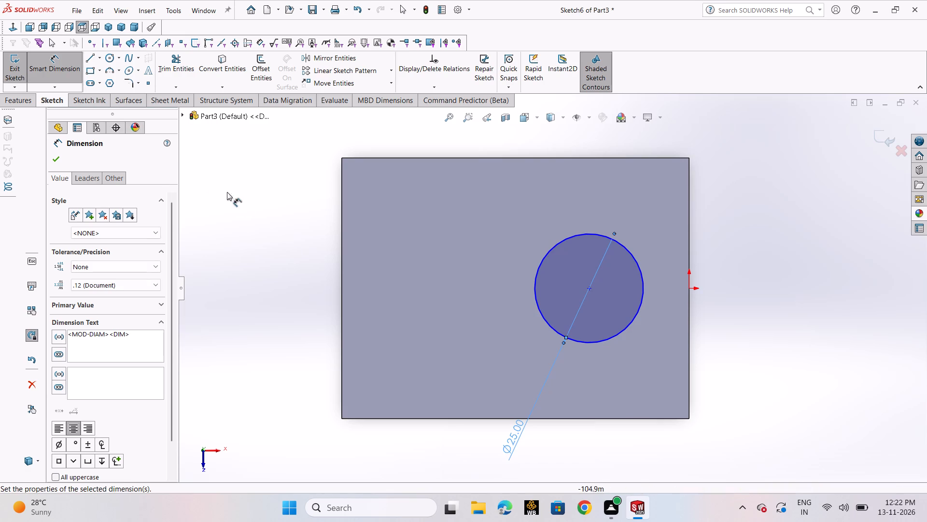
click(56, 163)
Dimension the distance from the circle's centre to the origin as 25 mm, placed outside the block's outline.
click(47, 62)
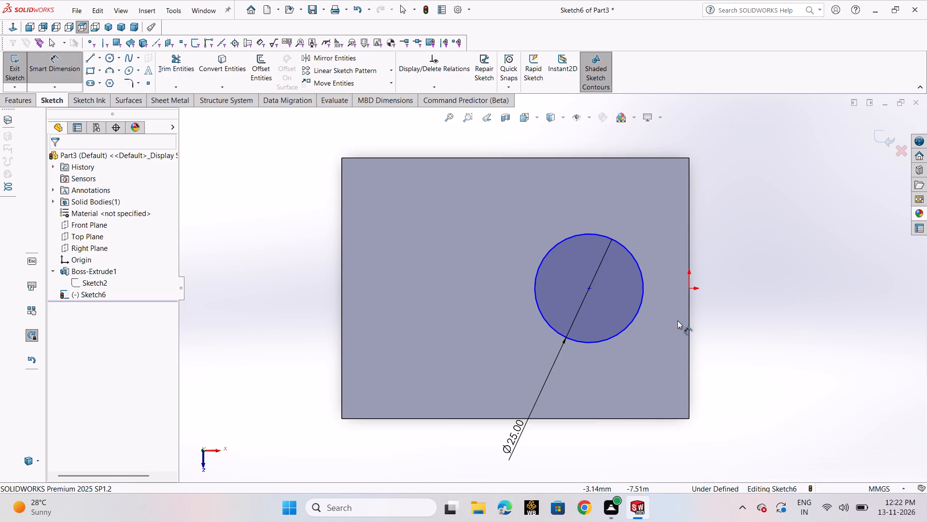
click(590, 290)
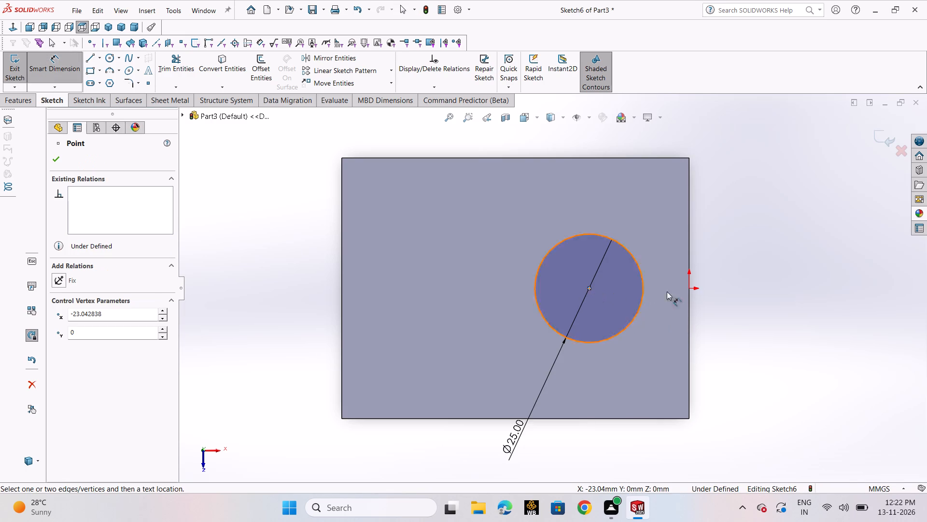
click(689, 286)
click(691, 455)
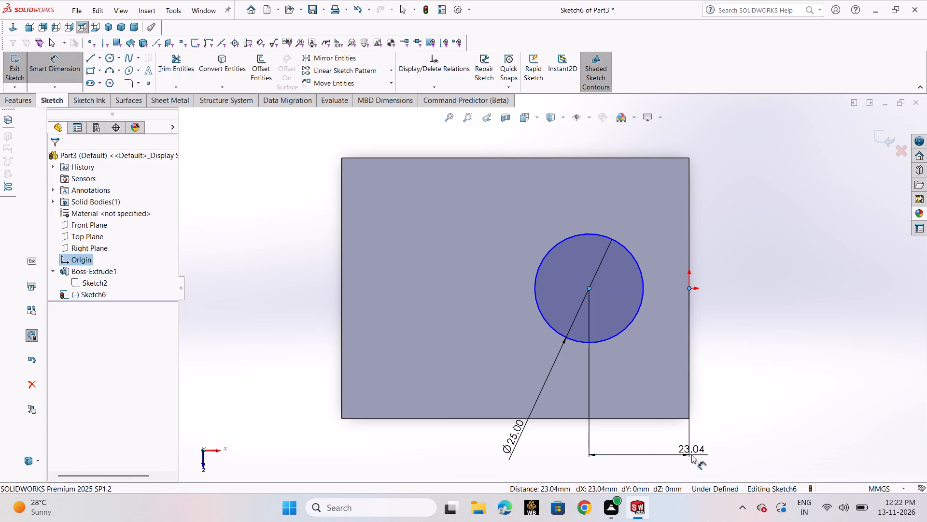
text(25)
key(Return)
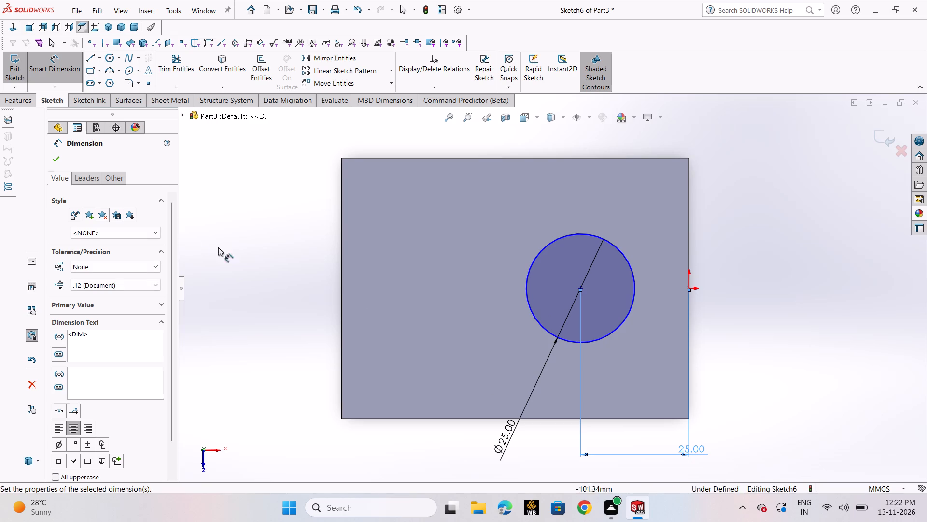
click(53, 160)
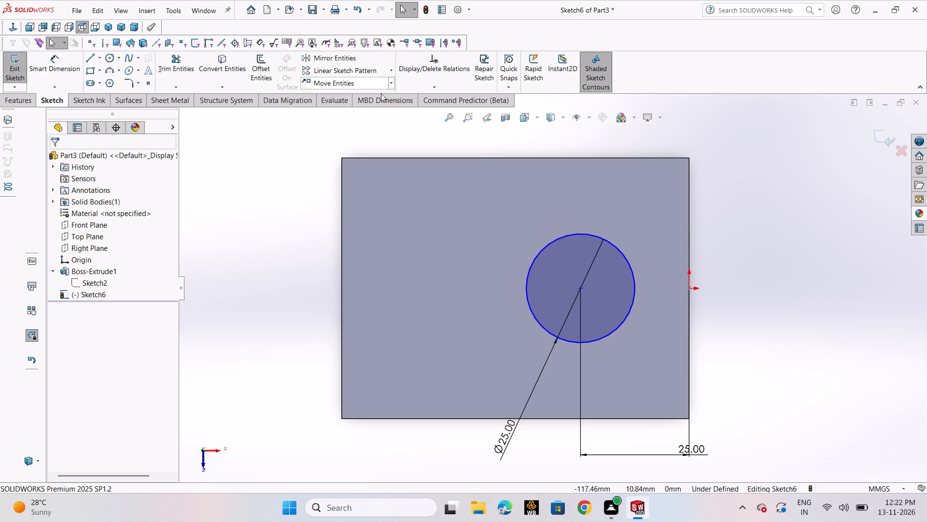
Add a Horizontal relation between the circle's centre and the origin, and exit the sketch.
click(434, 89)
click(437, 109)
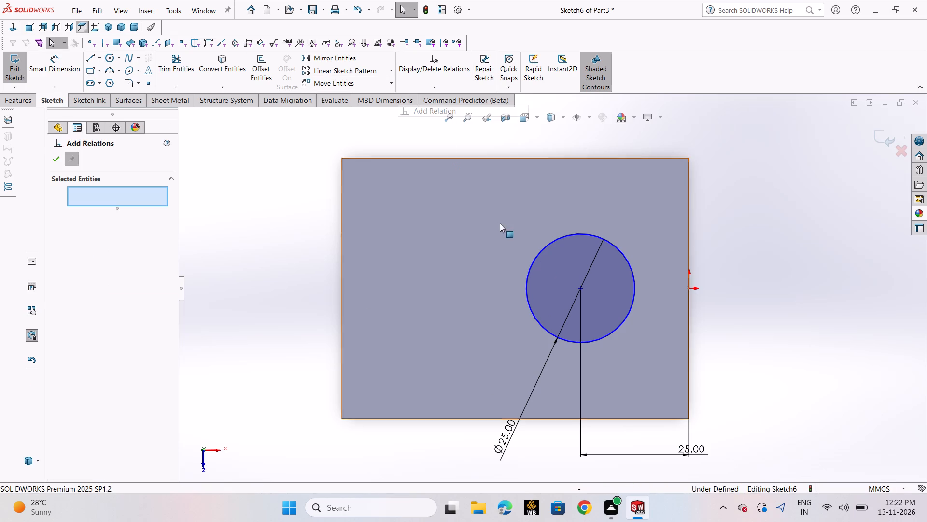
click(579, 290)
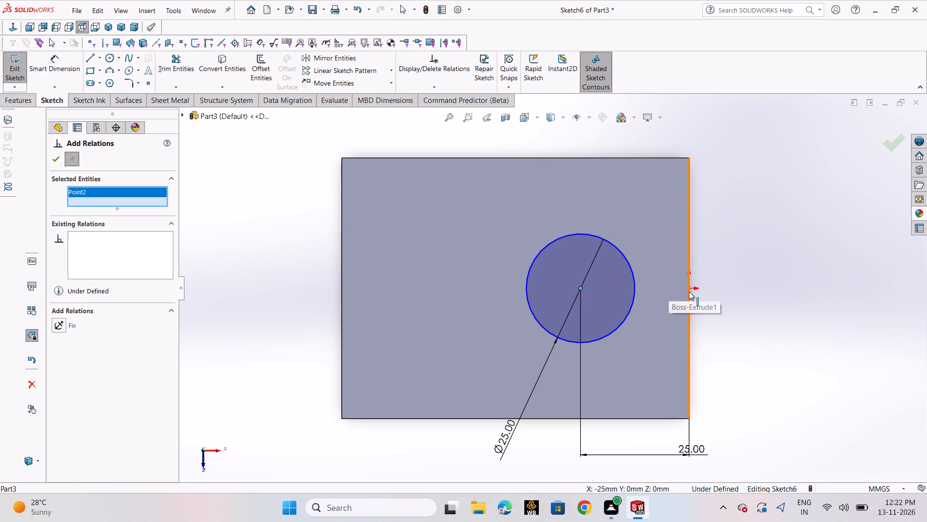
click(689, 290)
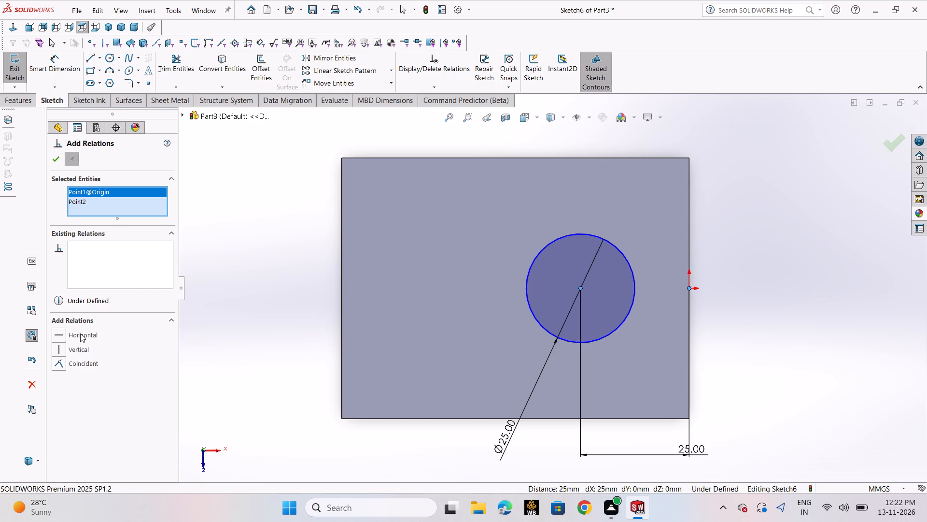
click(80, 331)
click(52, 161)
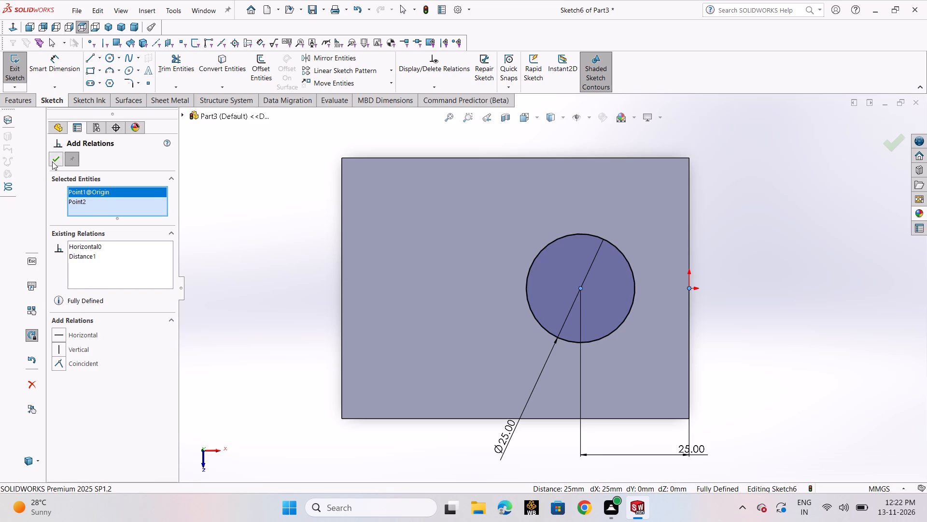
click(243, 329)
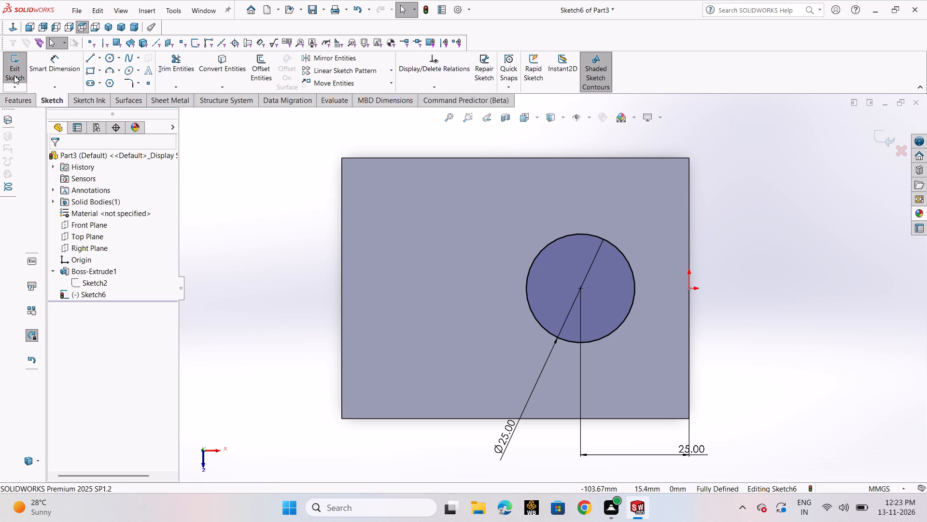
click(14, 71)
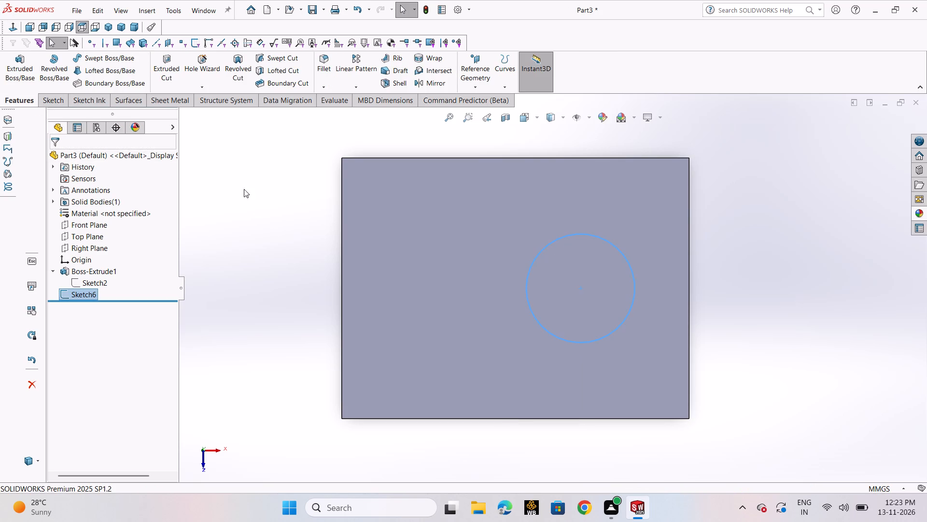
Extrude the circle sketch as a 25 mm blind boss merged with the block.
click(20, 70)
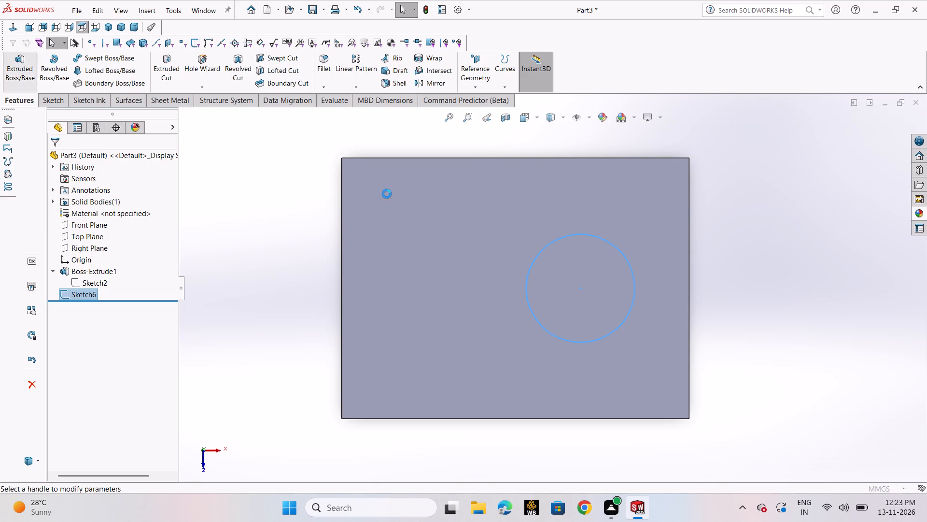
text(25)
key(Return)
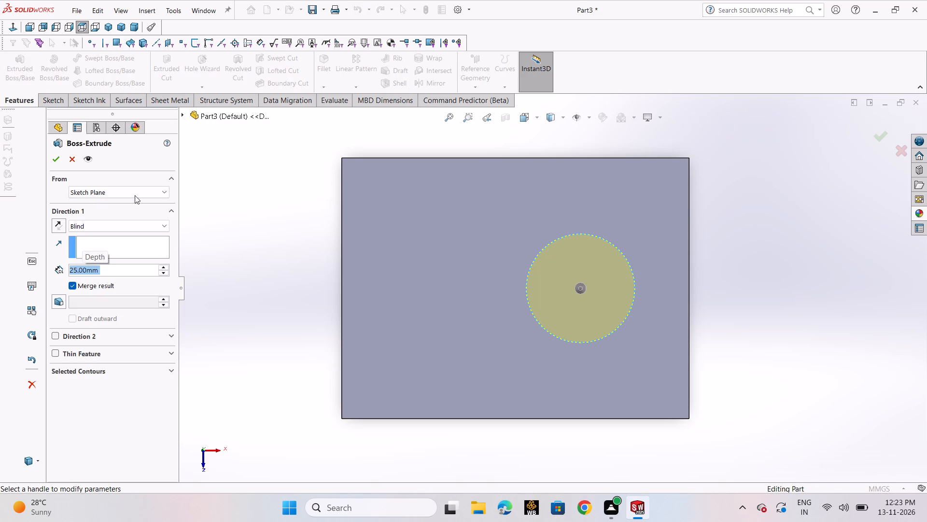
click(51, 162)
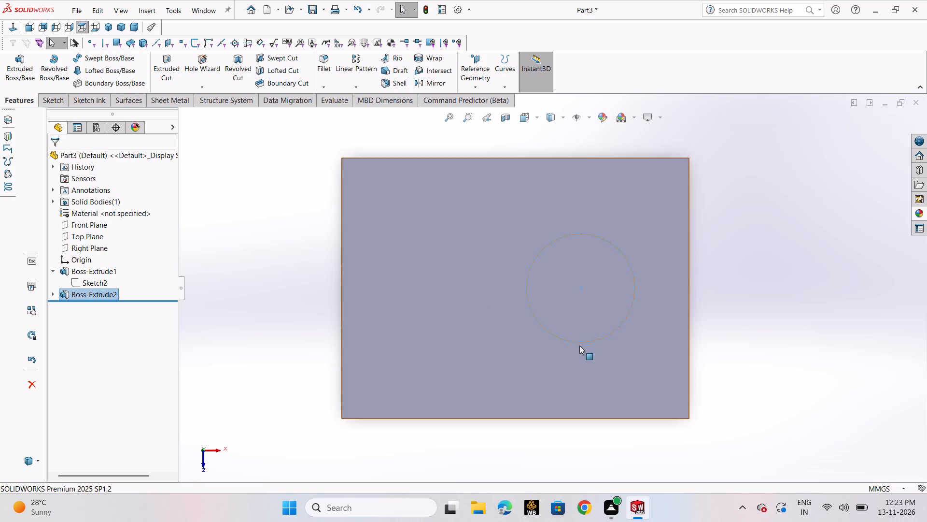
middle_drag(574, 344, 531, 274)
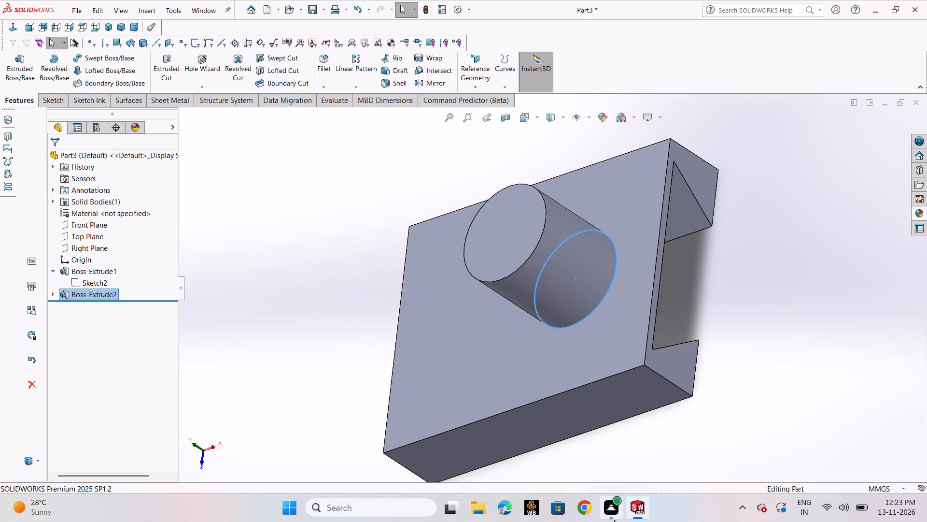
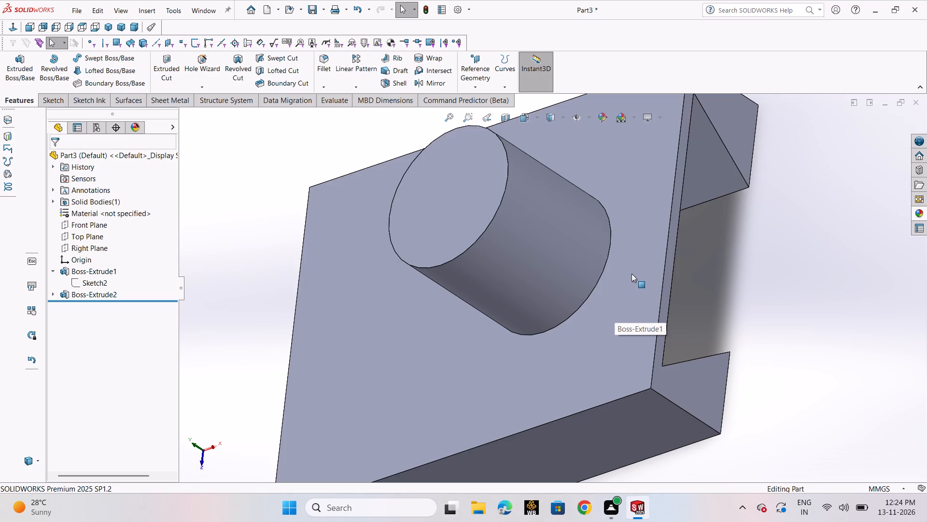
Edit the cylindrical boss extrusion and set its blind depth to 21 mm.
scroll(632, 274, up, 3)
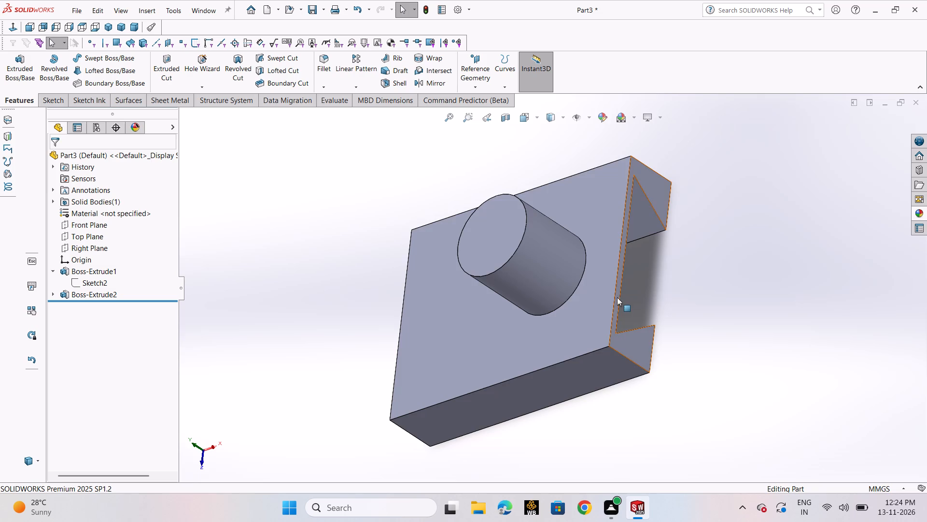
scroll(641, 314, up, 3)
scroll(644, 314, down, 1)
scroll(644, 314, up, 1)
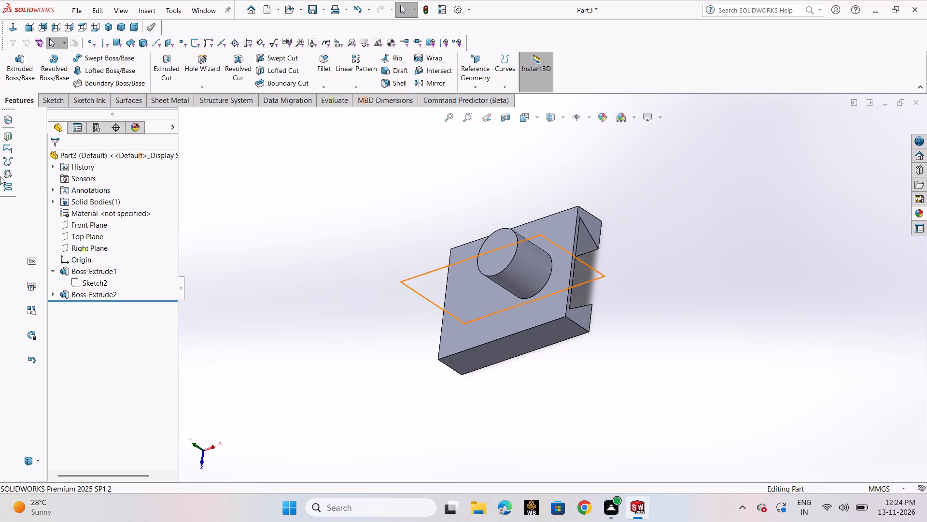
click(89, 298)
click(98, 267)
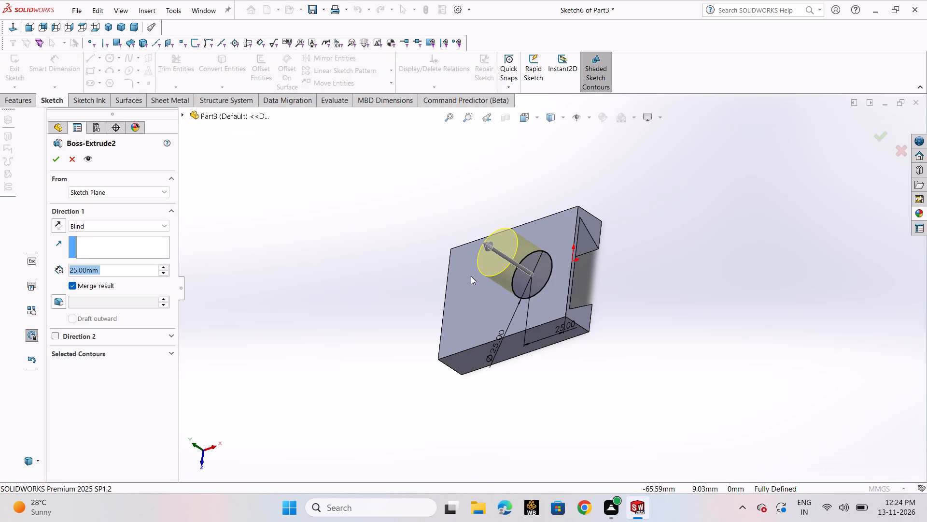
text(21)
key(Return)
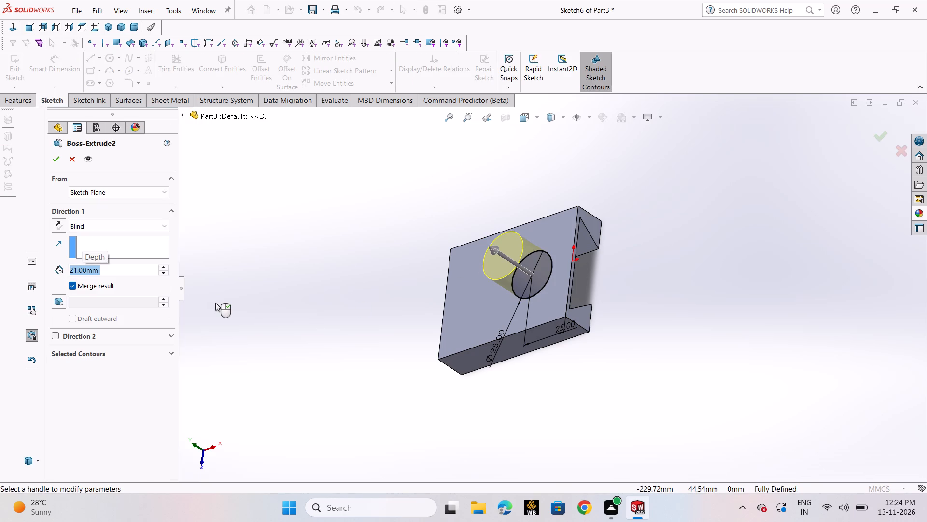
click(53, 160)
click(316, 273)
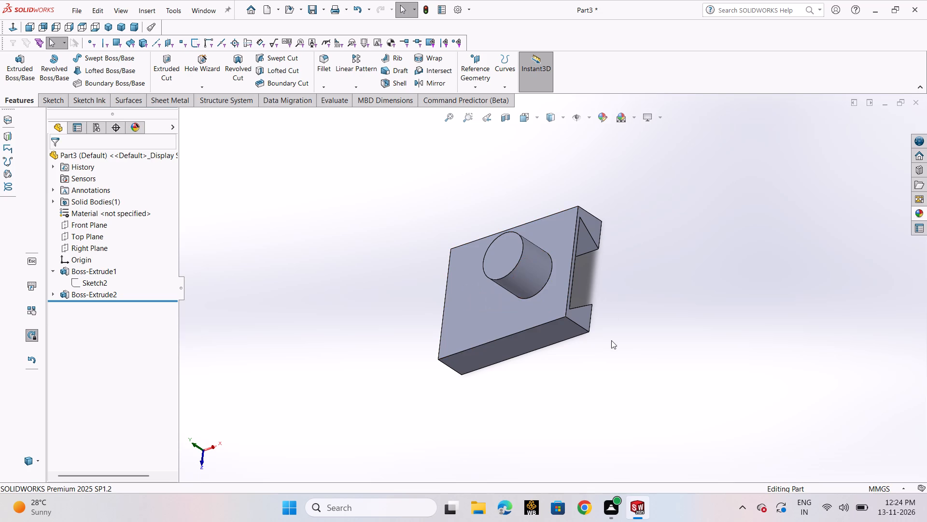
On the block's dovetail-profile end face, sketch a corner rectangle about 37 by 11.5 mm standing on the top edge.
middle_drag(601, 319, 576, 344)
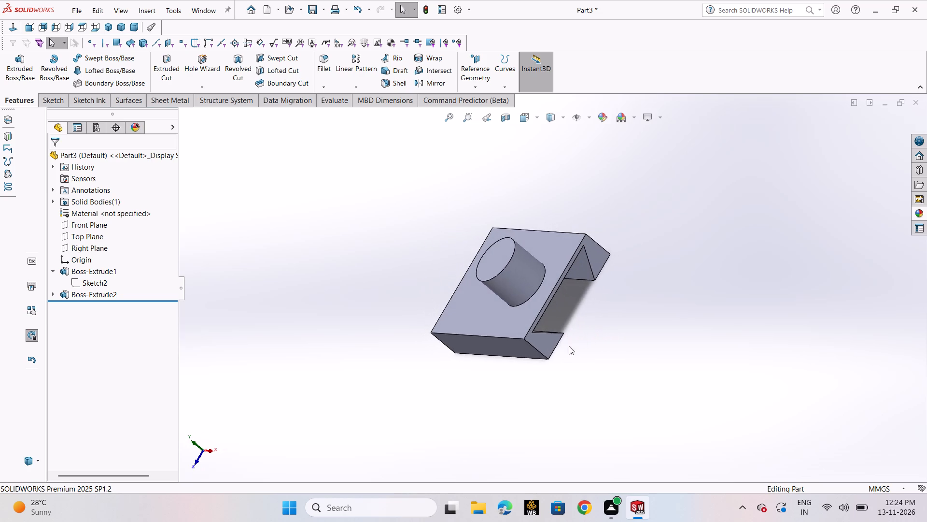
scroll(547, 342, down, 4)
click(547, 338)
click(602, 306)
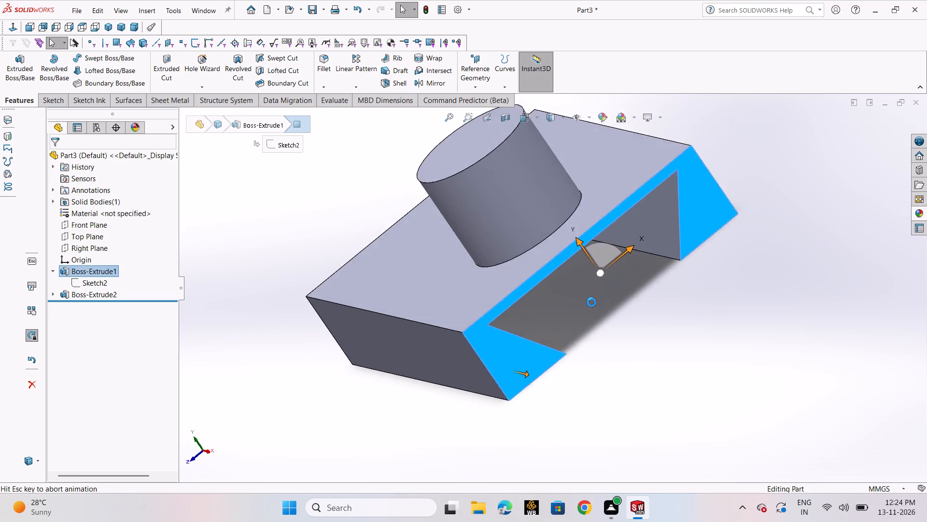
click(301, 214)
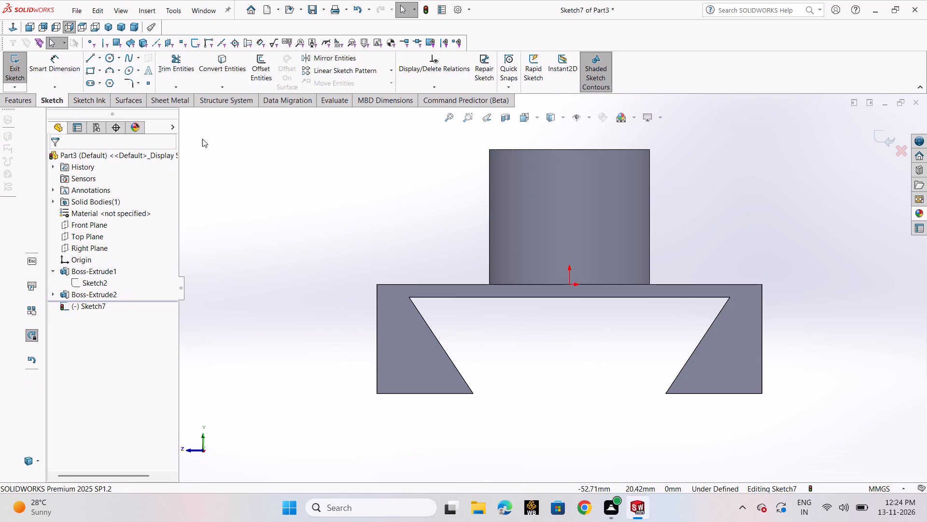
click(94, 74)
click(106, 86)
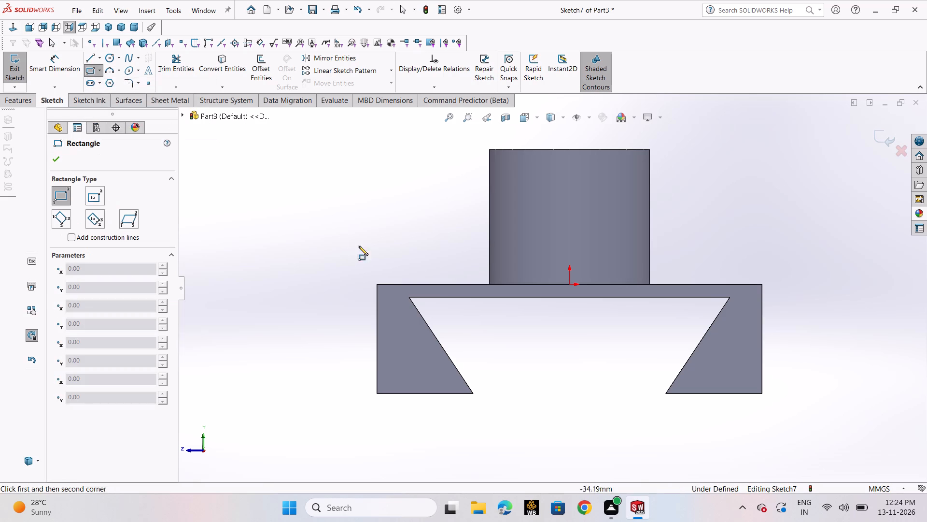
click(455, 285)
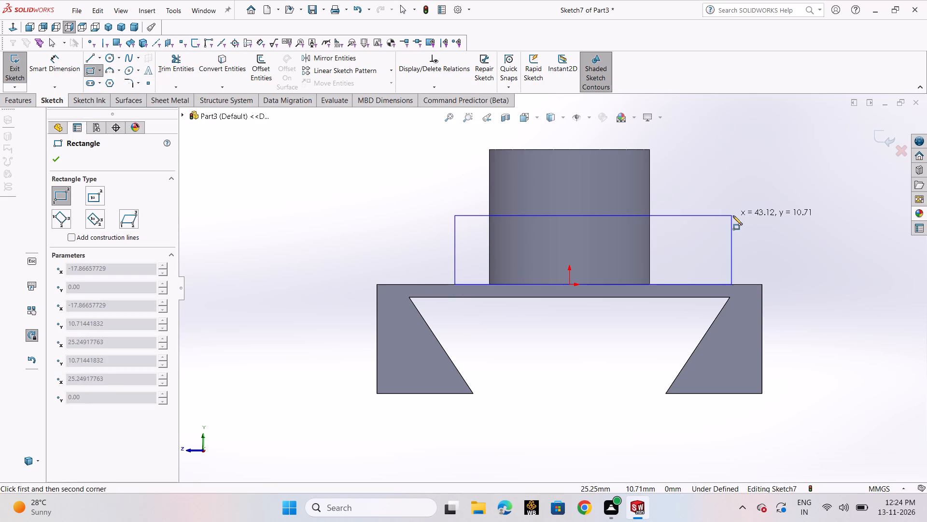
click(692, 210)
right_click(692, 210)
click(701, 216)
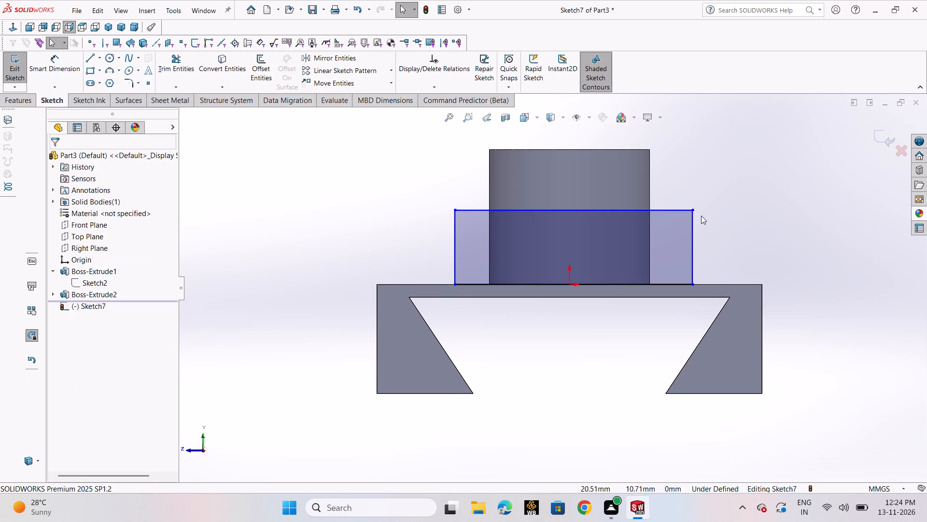
Move the rectangle's two upper corners onto the cylinder's silhouette edges so its sides coincide with the boss width.
drag(692, 211, 650, 209)
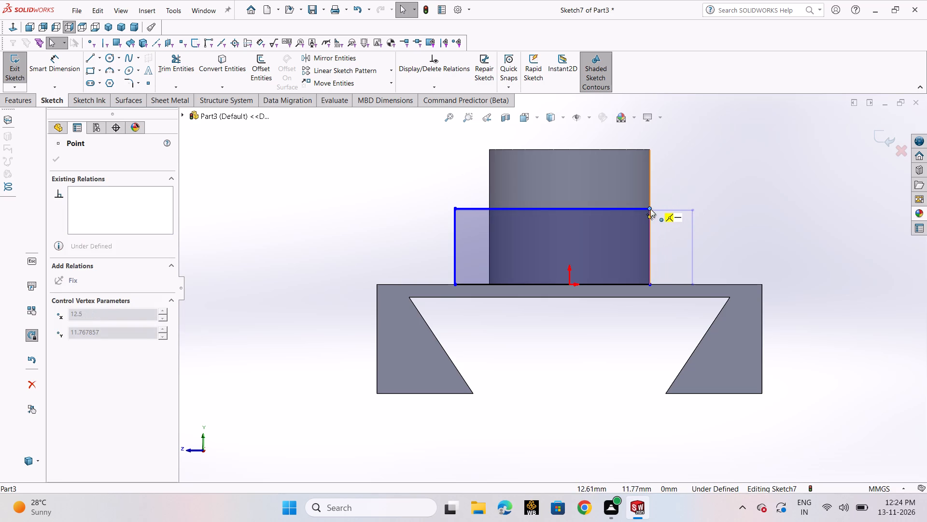
drag(650, 209, 649, 209)
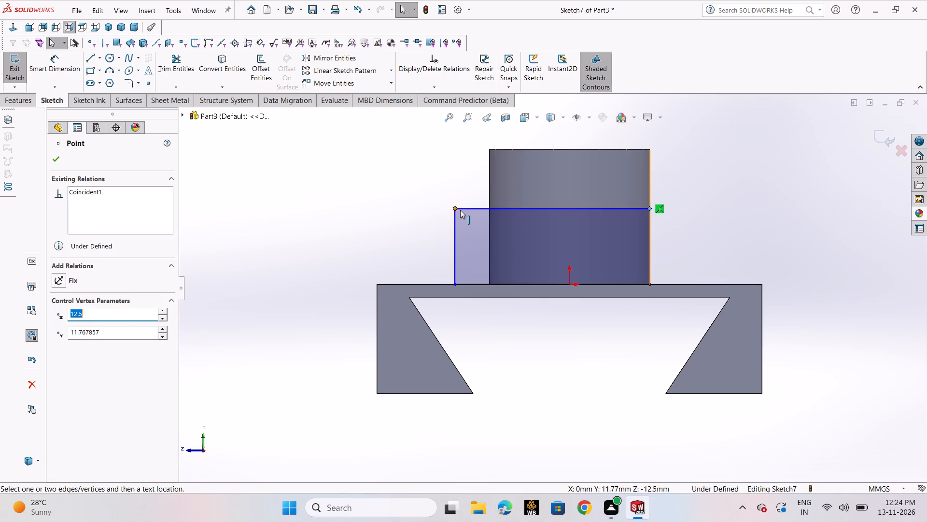
drag(456, 207, 485, 209)
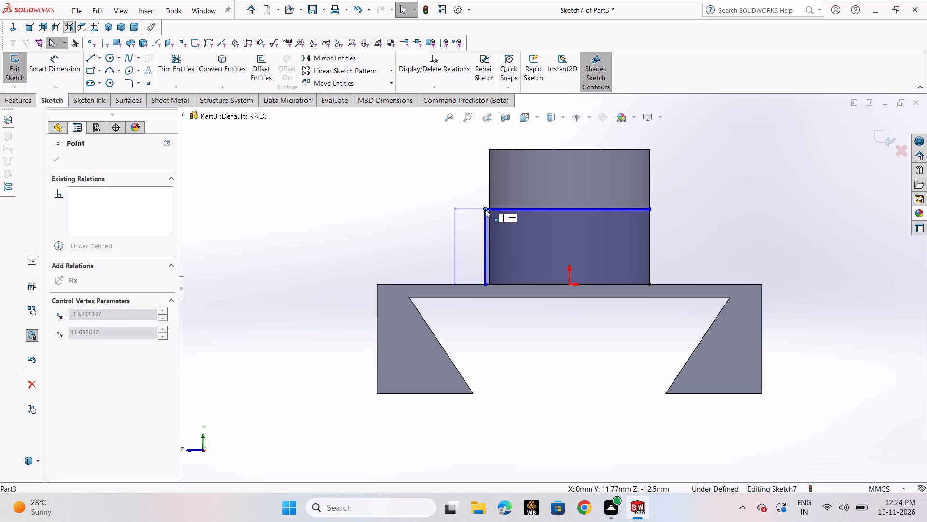
drag(485, 209, 489, 211)
click(424, 211)
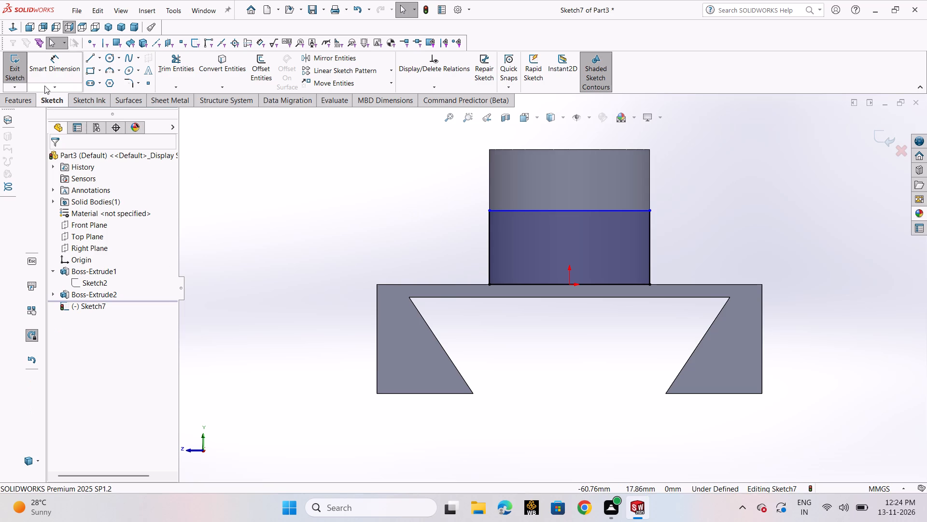
Dimension the rectangle's top line 14 mm from the dovetail recess's flat edge, with the text placed beside the block.
click(57, 67)
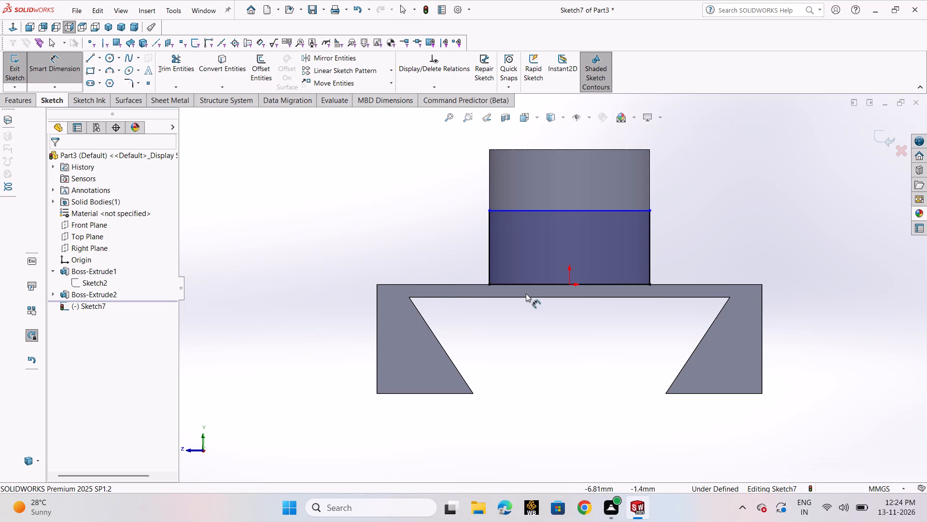
click(528, 298)
click(530, 209)
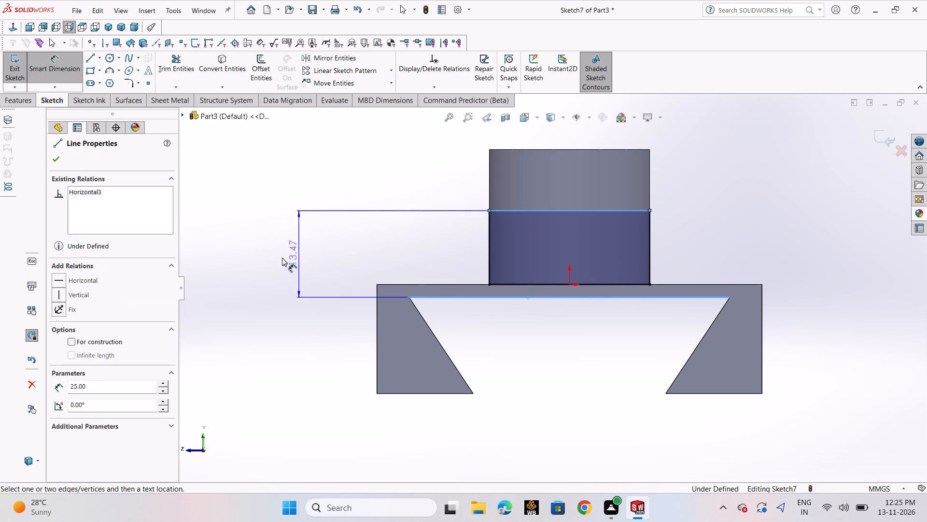
click(273, 259)
text(14)
key(Return)
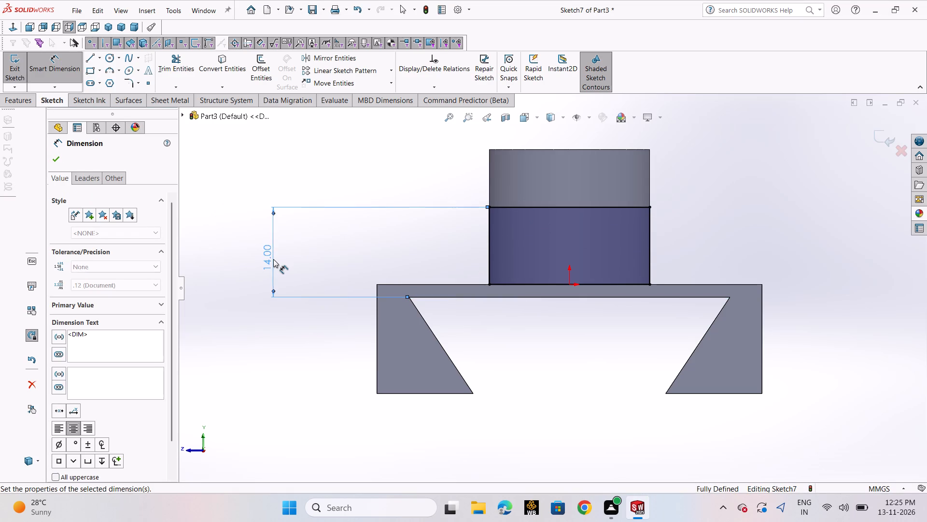
click(53, 161)
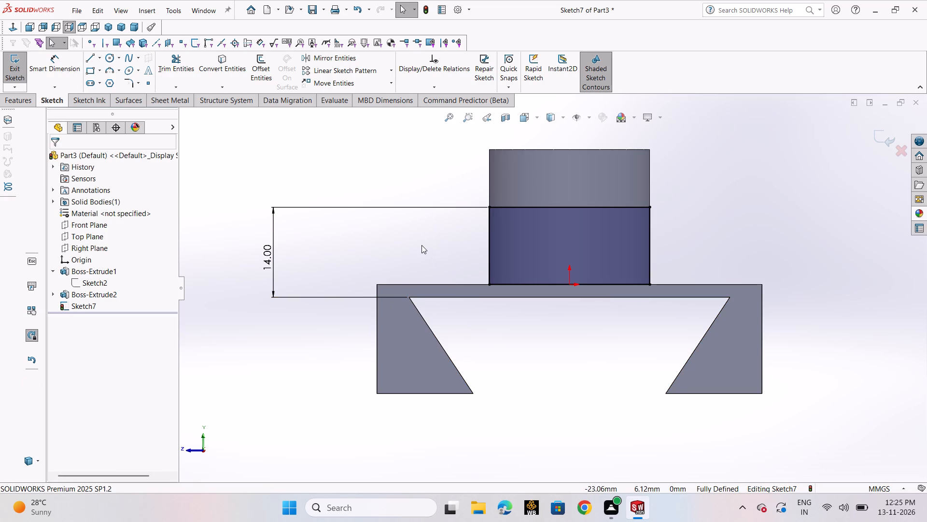
Exit the sketch and extrude the rectangle 100 mm blind in the reversed direction across the block, merging the result.
scroll(409, 194, up, 2)
middle_drag(409, 194, 451, 236)
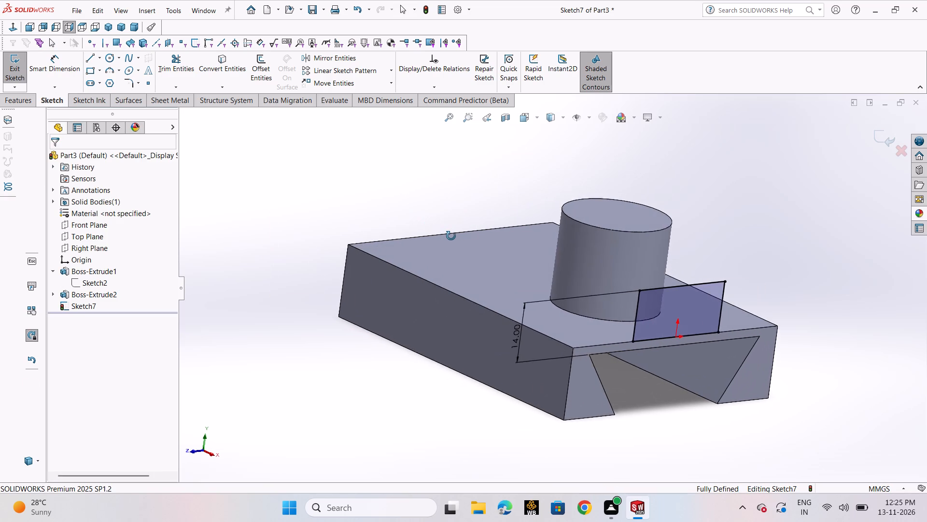
middle_drag(451, 236, 465, 242)
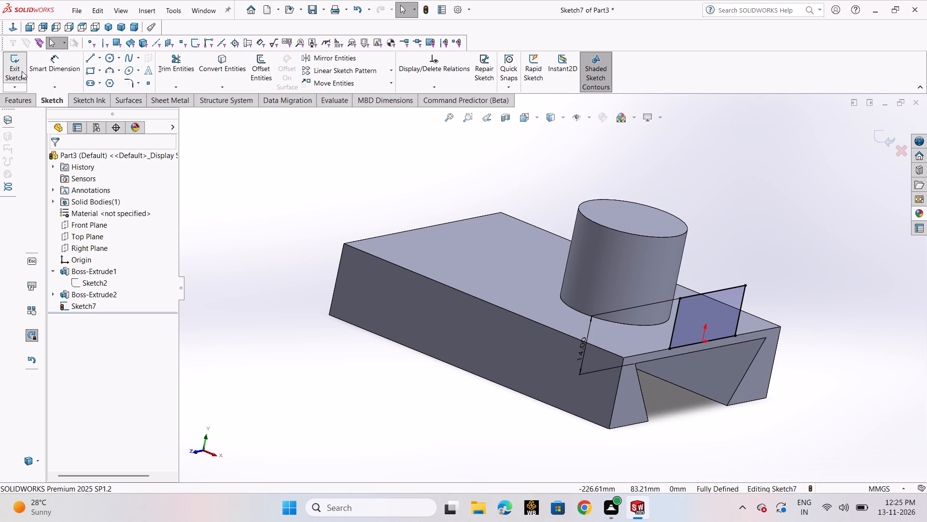
click(22, 71)
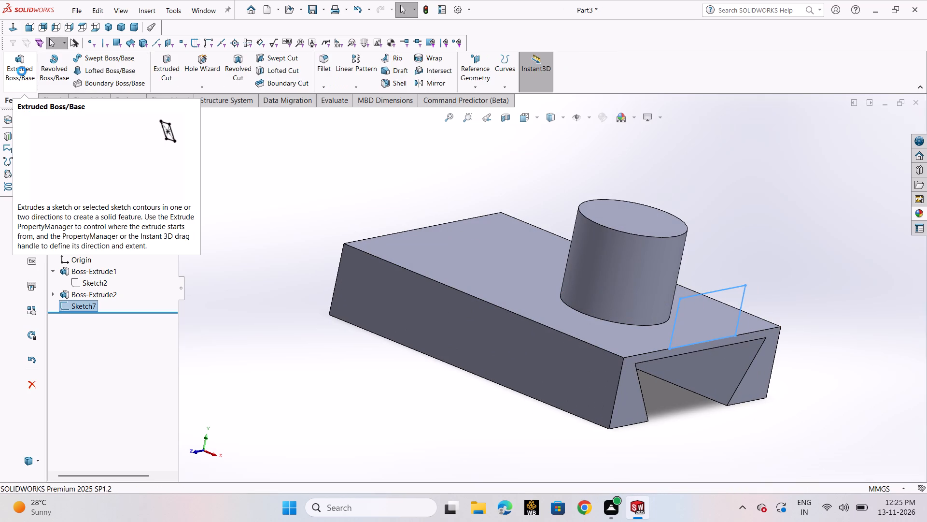
click(22, 79)
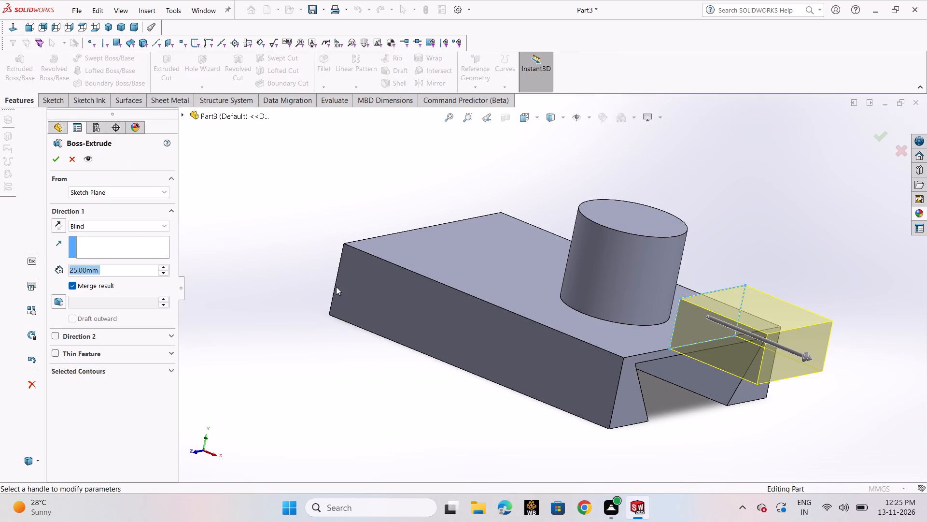
click(61, 225)
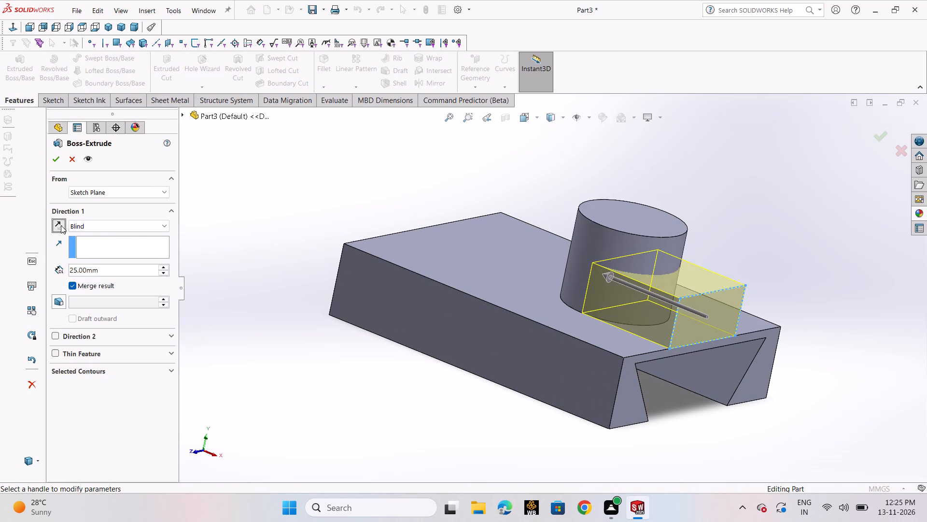
double_click(105, 271)
text(100)
key(Return)
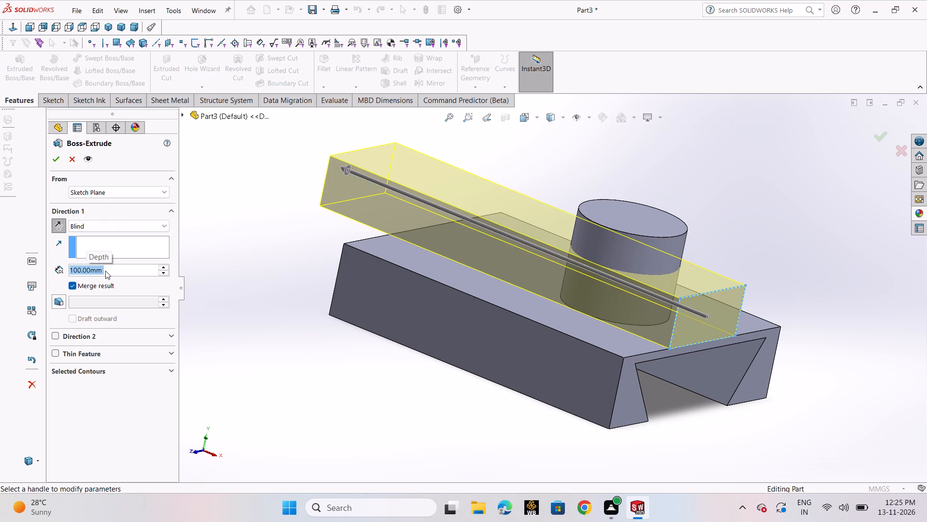
click(57, 160)
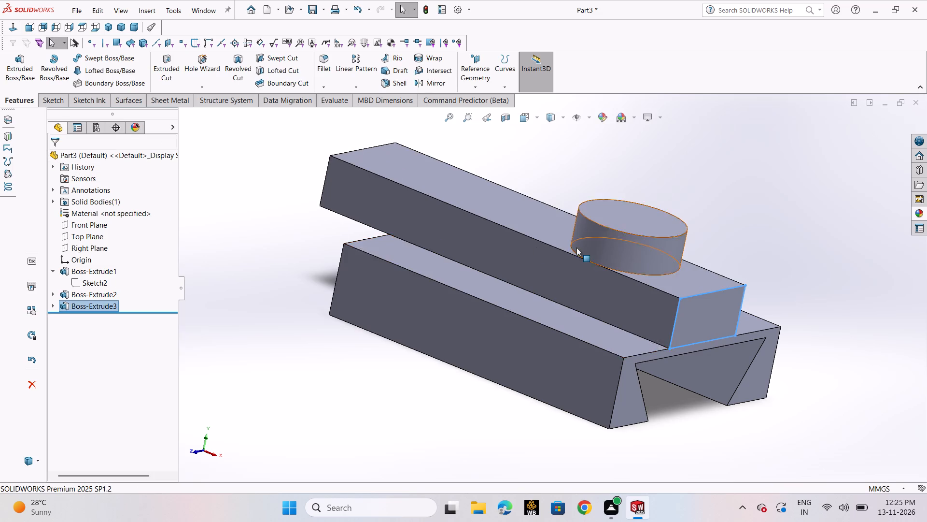
Edit the cylindrical boss's sketch, set the circle's diameter to 50 mm, and exit the sketch.
scroll(576, 247, up, 1)
click(791, 236)
middle_drag(761, 241, 748, 265)
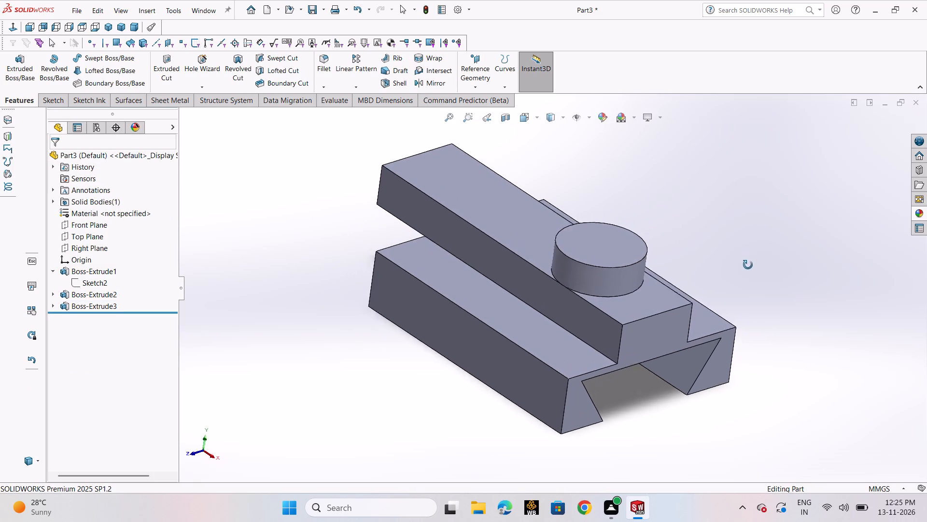
middle_drag(748, 265, 740, 330)
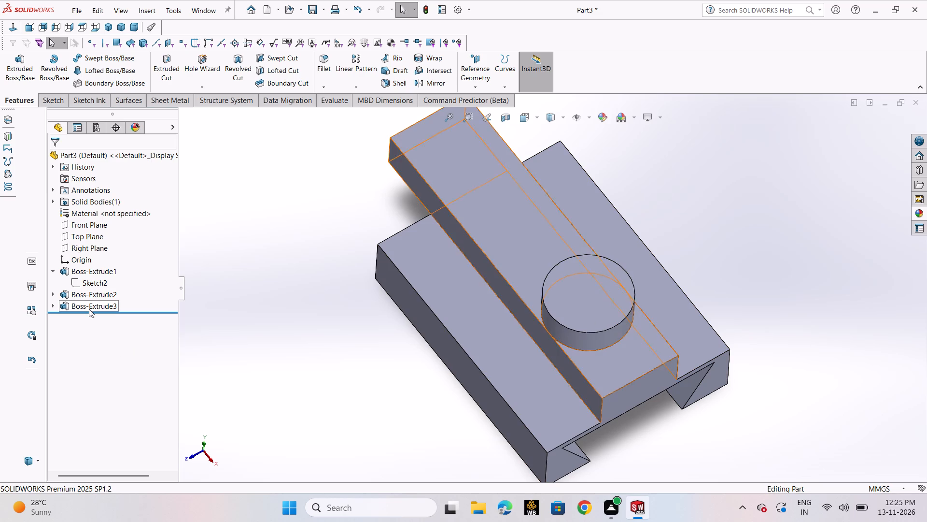
click(52, 292)
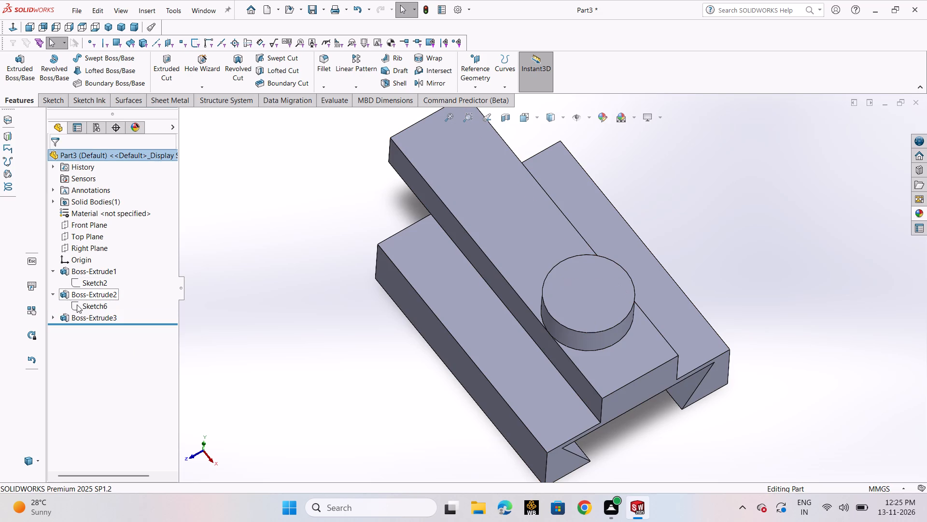
click(81, 305)
click(96, 271)
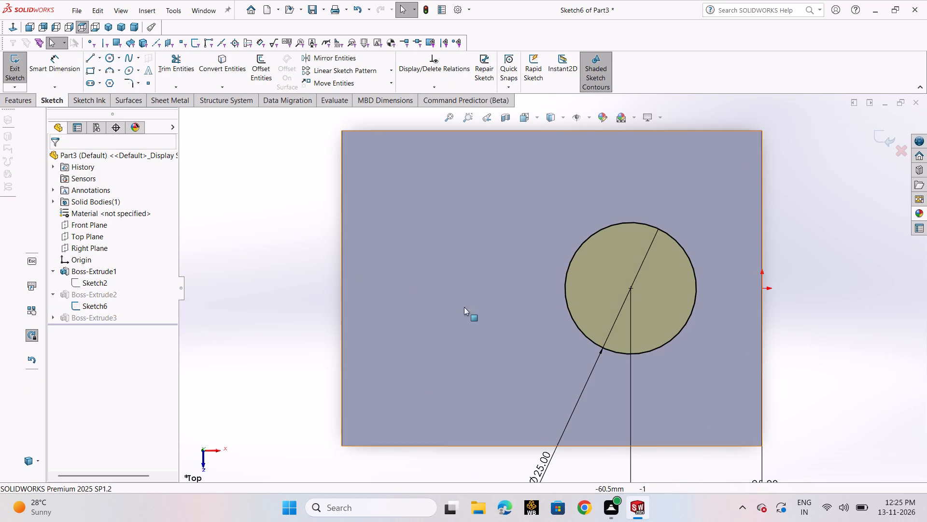
double_click(543, 463)
text(50)
key(Return)
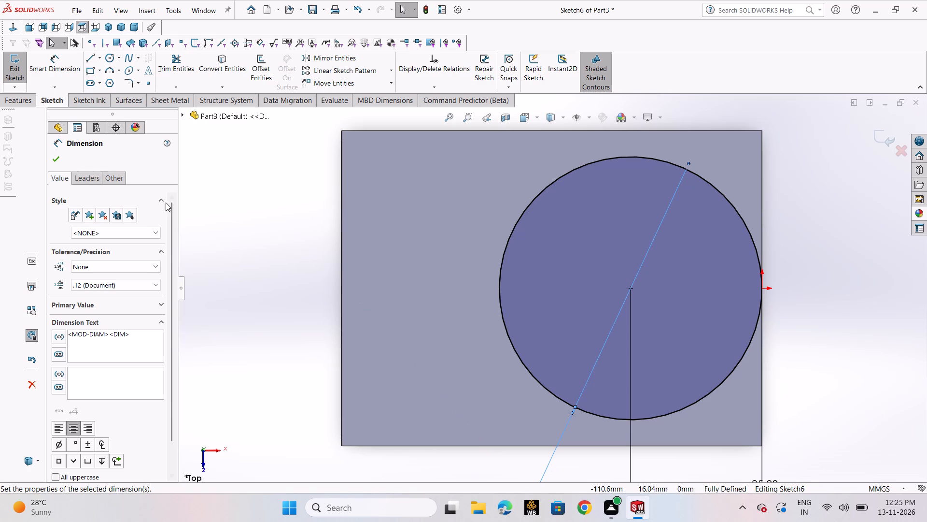
click(58, 162)
click(11, 67)
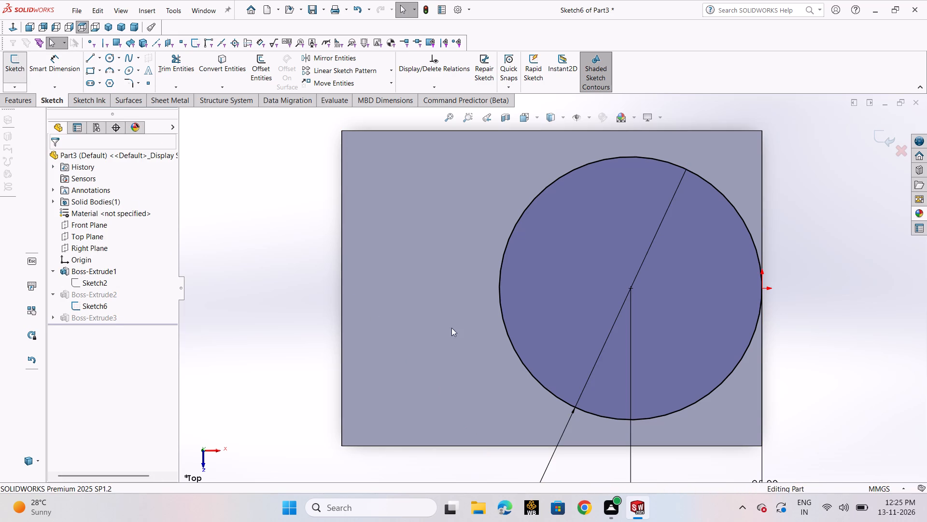
Edit the bar's sketch, delete the coincident relation at the rectangle's +Z upper corner, and move that corner inward to about 17.7 mm from the origin.
scroll(598, 340, up, 2)
middle_drag(727, 365, 674, 282)
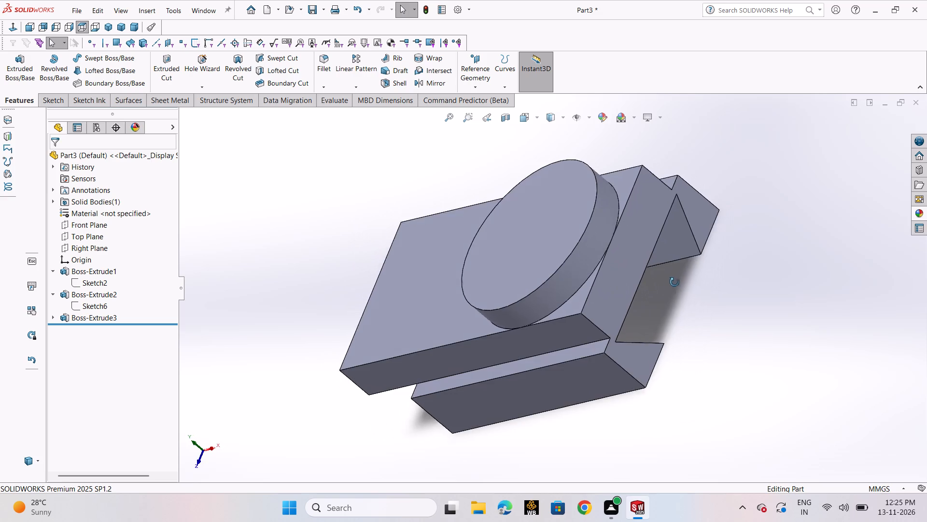
middle_drag(674, 282, 656, 304)
click(54, 315)
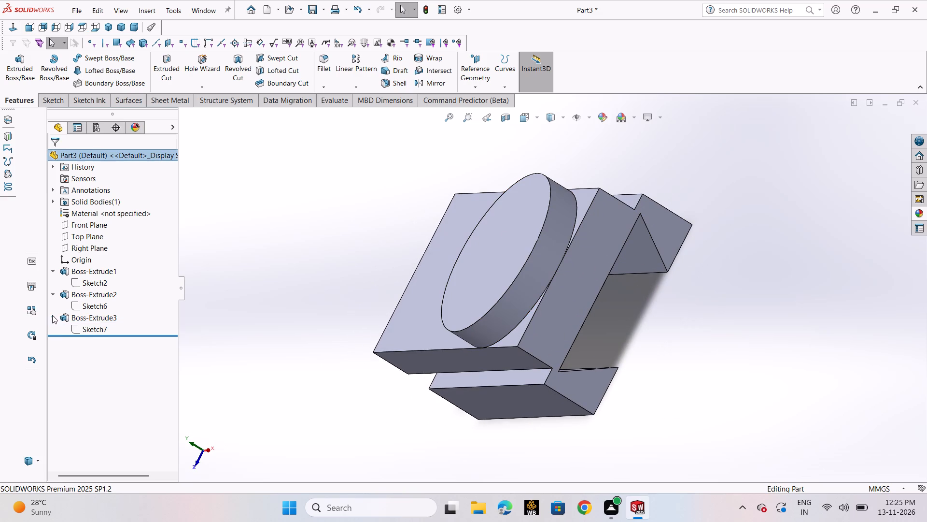
click(84, 331)
click(99, 292)
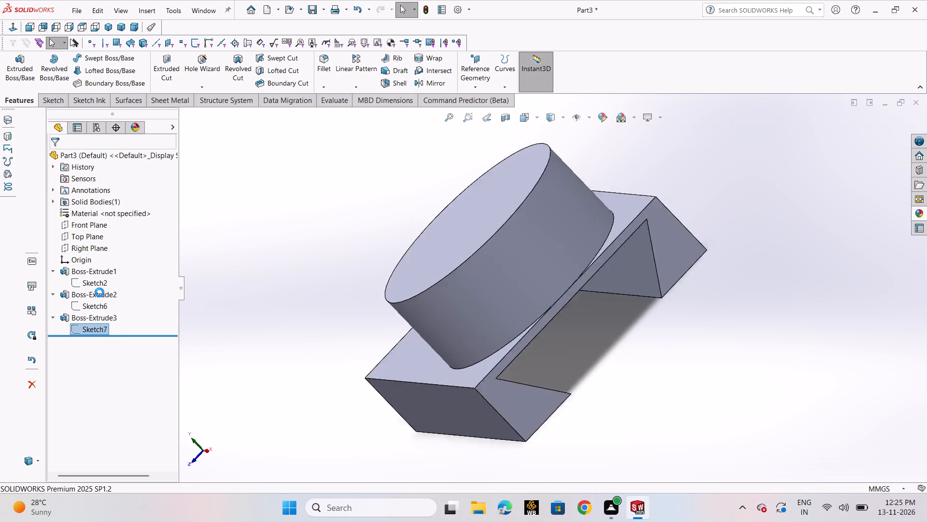
scroll(459, 338, up, 1)
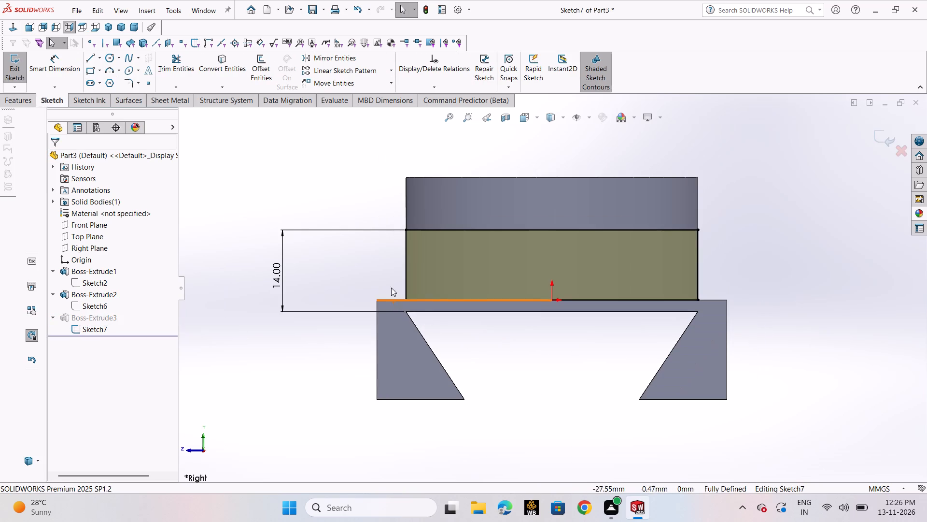
click(404, 276)
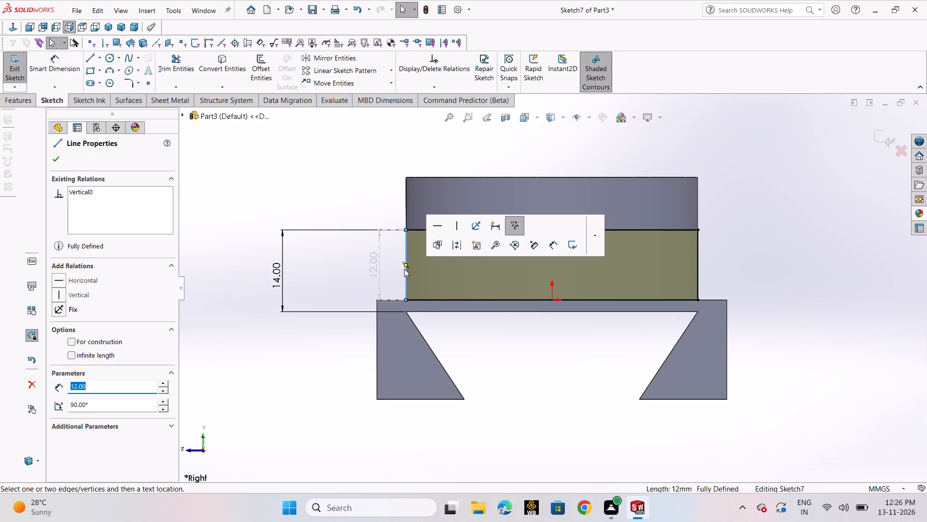
click(407, 231)
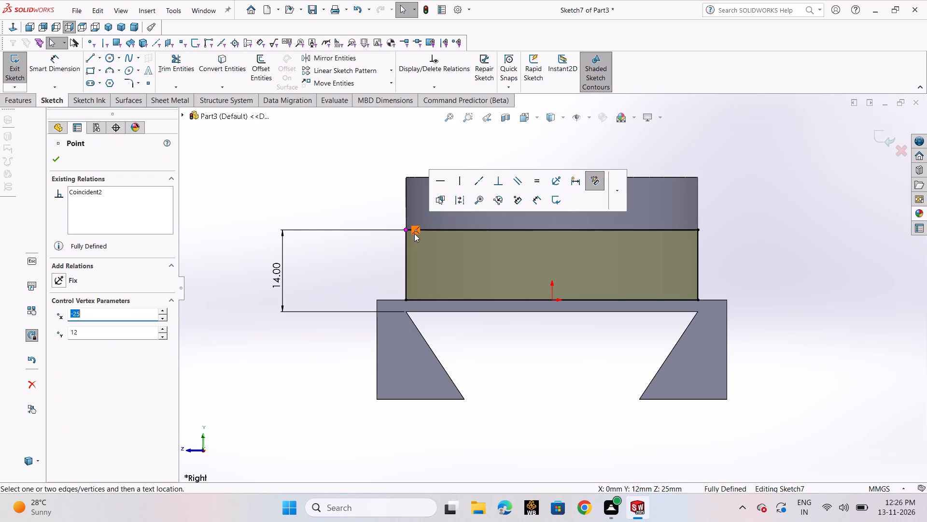
click(415, 233)
key(Delete)
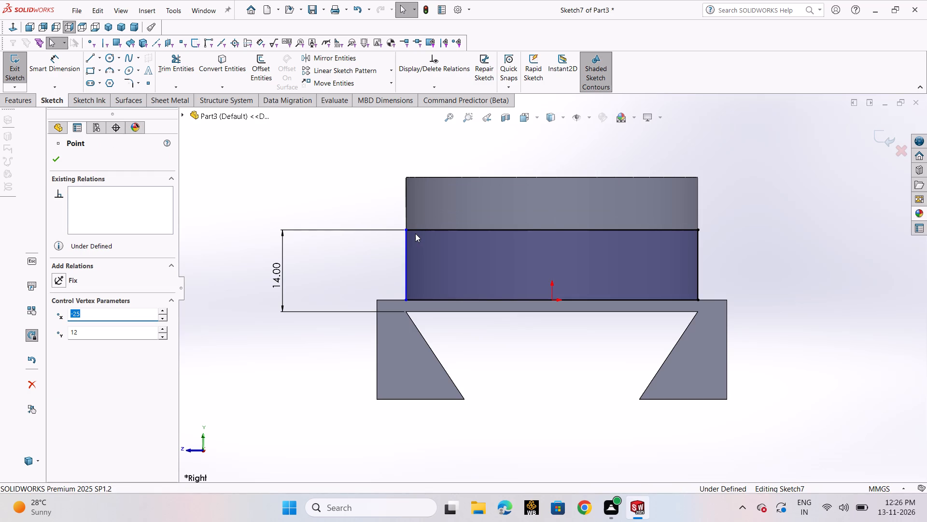
drag(406, 230, 432, 234)
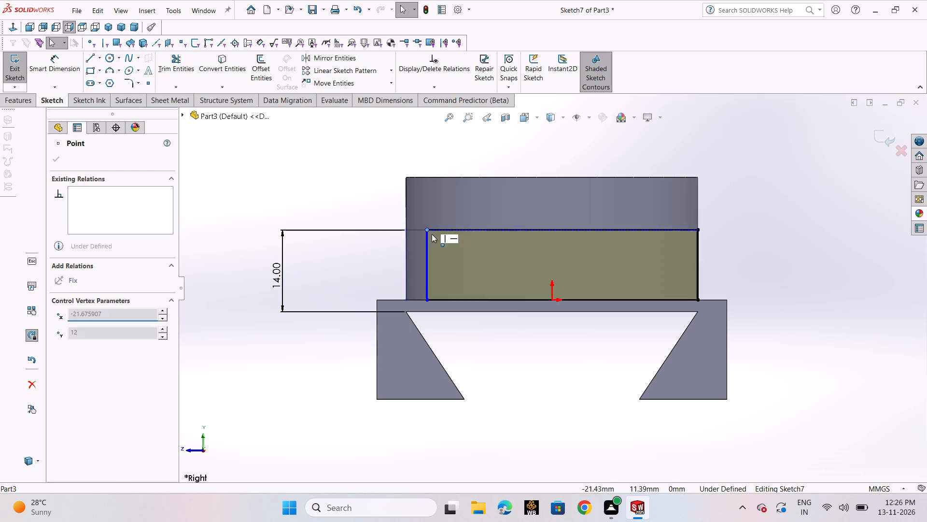
drag(432, 234, 449, 237)
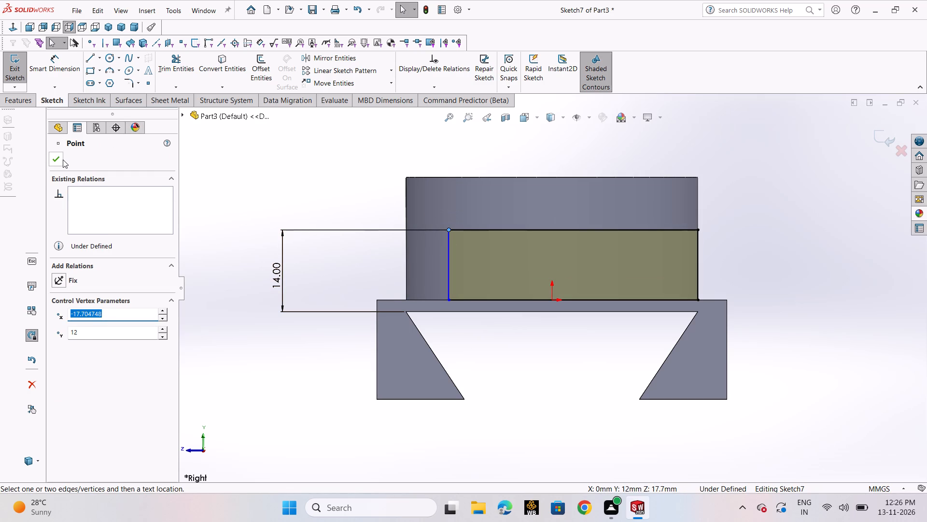
click(63, 159)
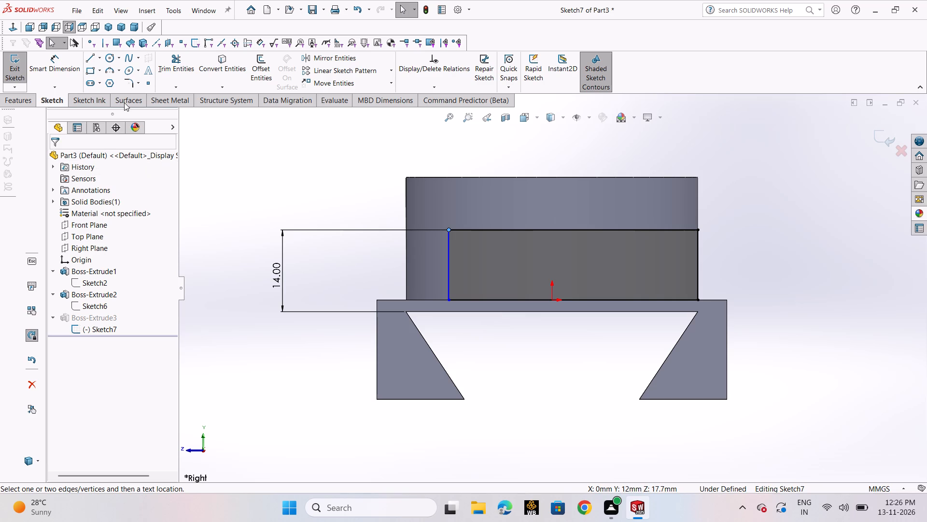
Delete the coincident relation at the rectangle's opposite upper corner and move it inward, making the rectangle about 29 mm wide.
click(697, 228)
click(706, 230)
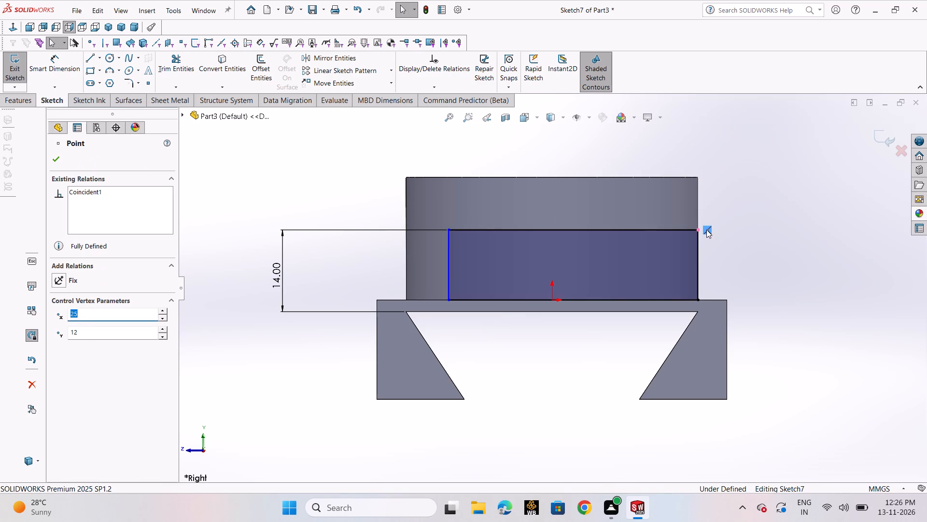
key(Delete)
drag(700, 230, 666, 229)
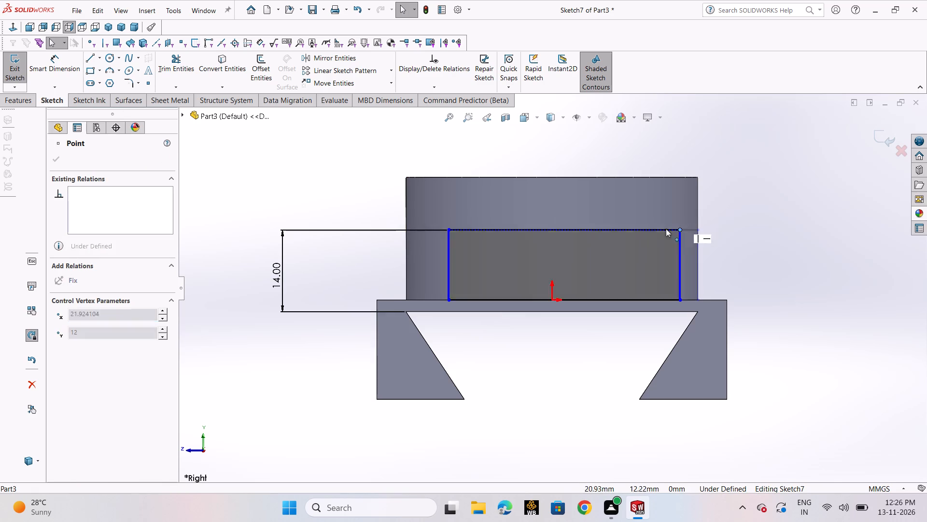
drag(666, 229, 617, 226)
click(623, 226)
click(762, 284)
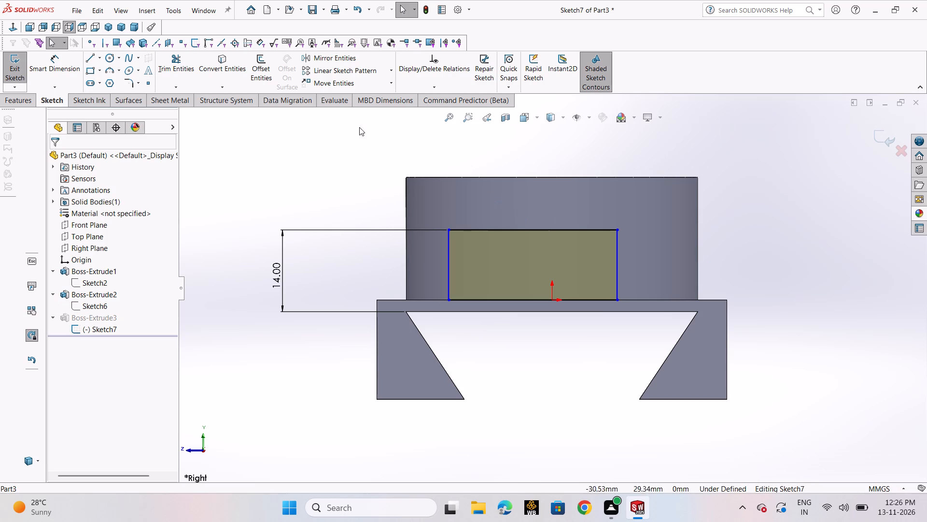
Dimension the rectangle's width between its two vertical sides as 30 mm, with the text placed below it.
click(39, 58)
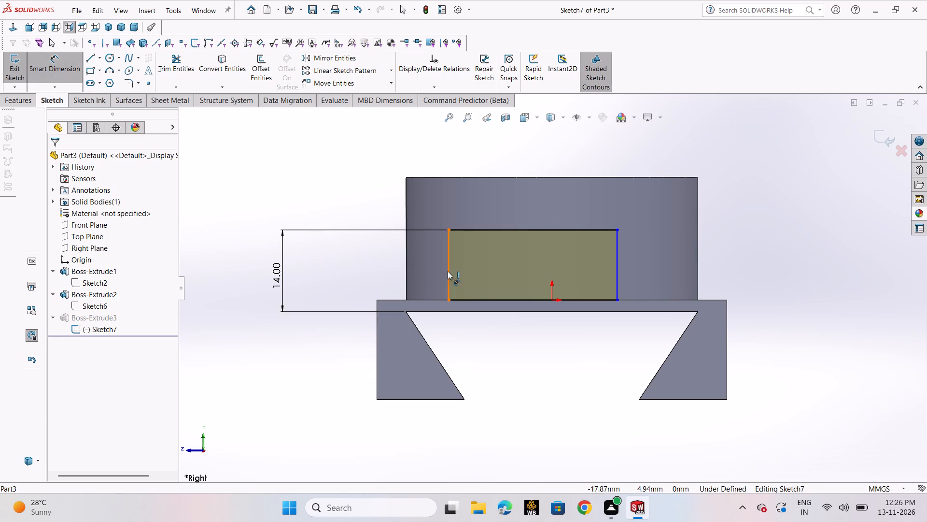
click(448, 271)
click(615, 274)
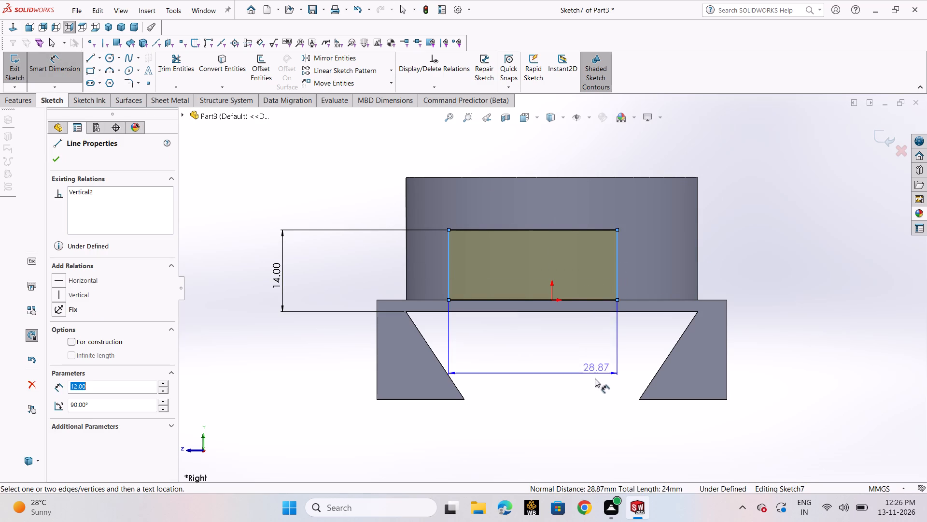
click(587, 407)
text(30)
key(Return)
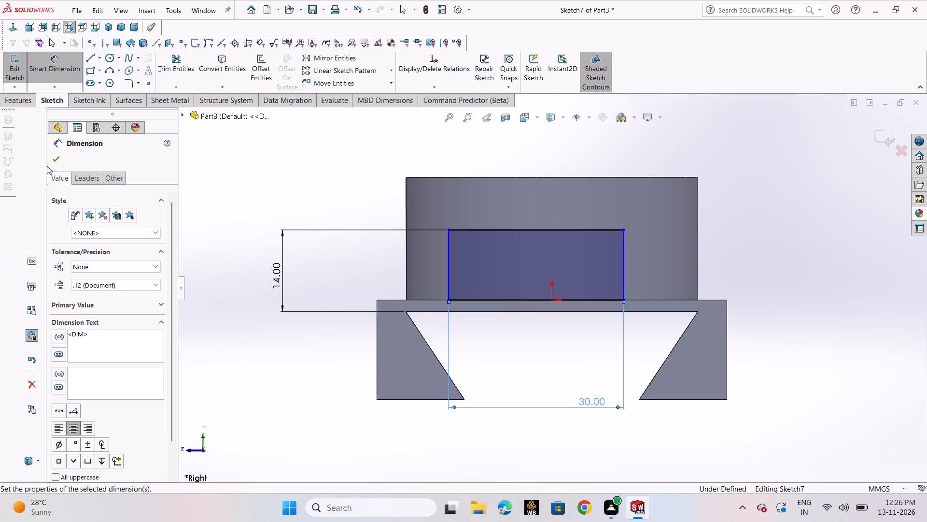
click(53, 159)
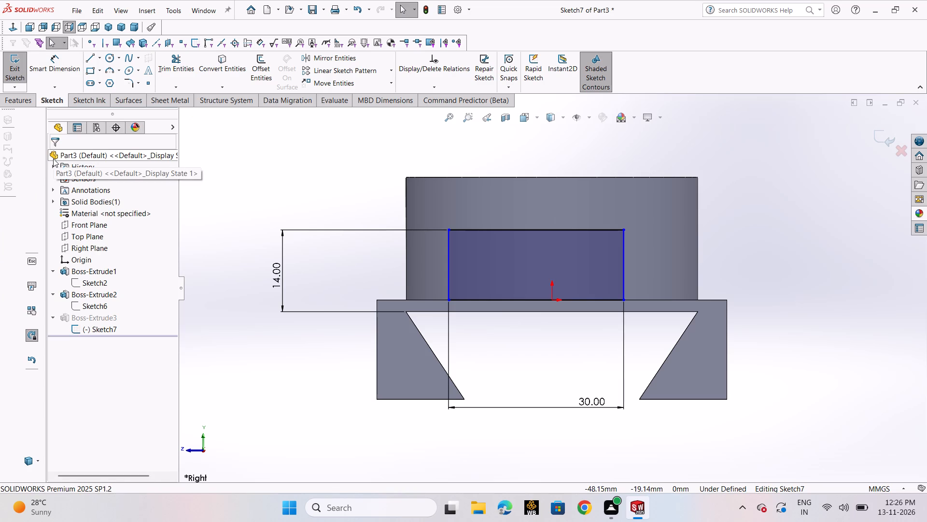
Dimension the rectangle's +Z vertical side 15 mm from the origin to centre it, and exit the sketch.
click(52, 70)
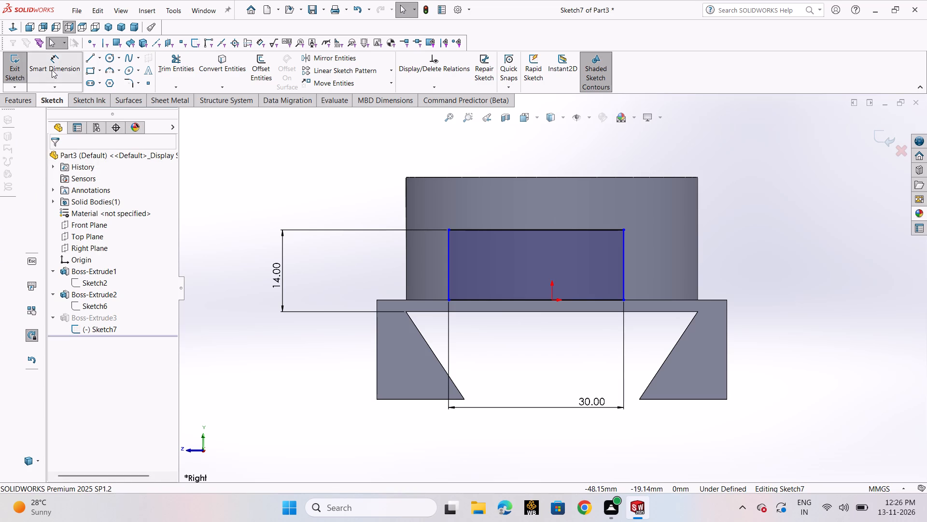
click(446, 284)
click(553, 298)
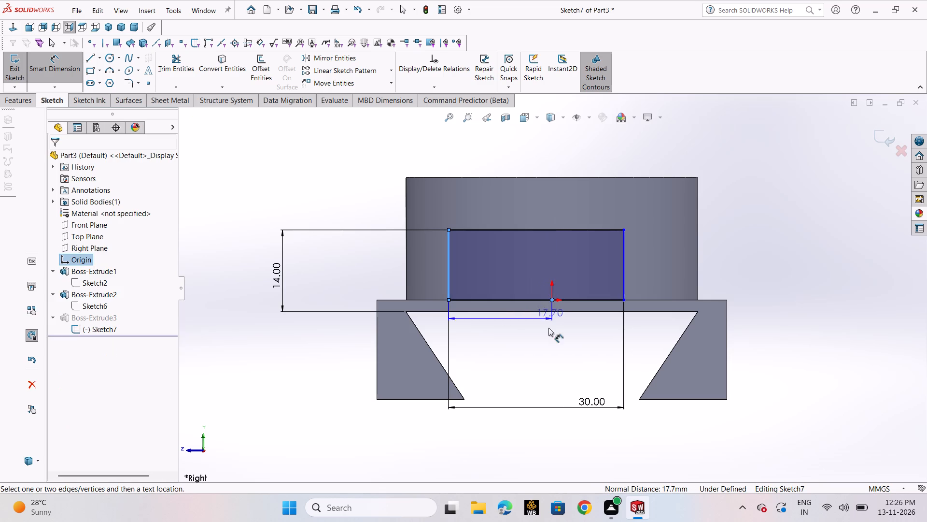
click(548, 375)
text(15)
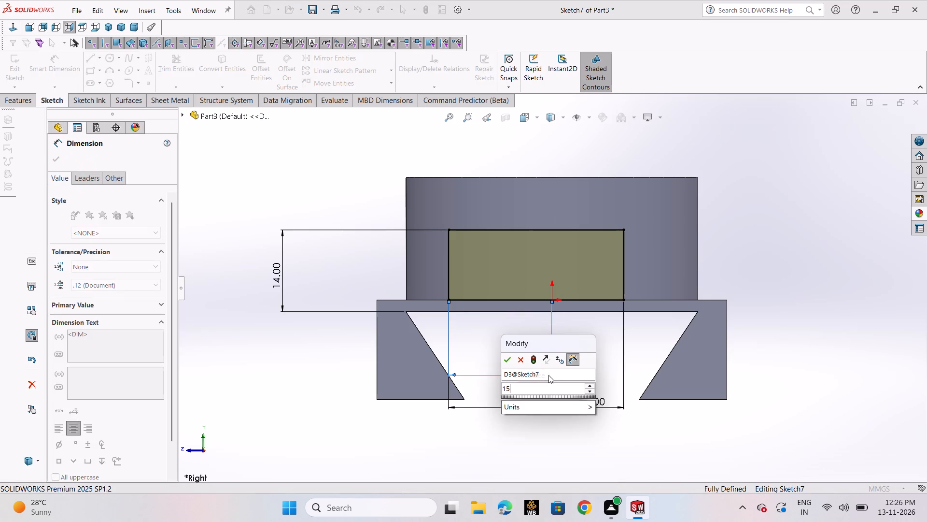
key(Return)
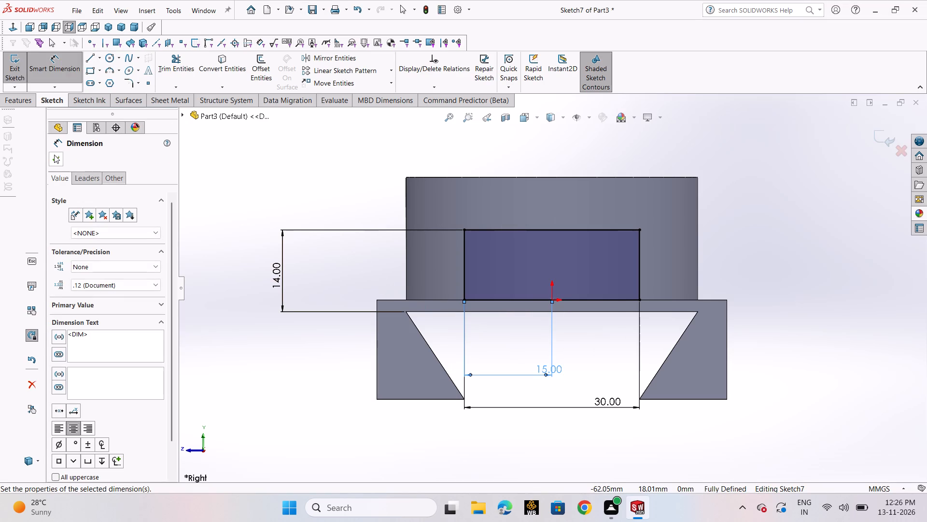
click(49, 160)
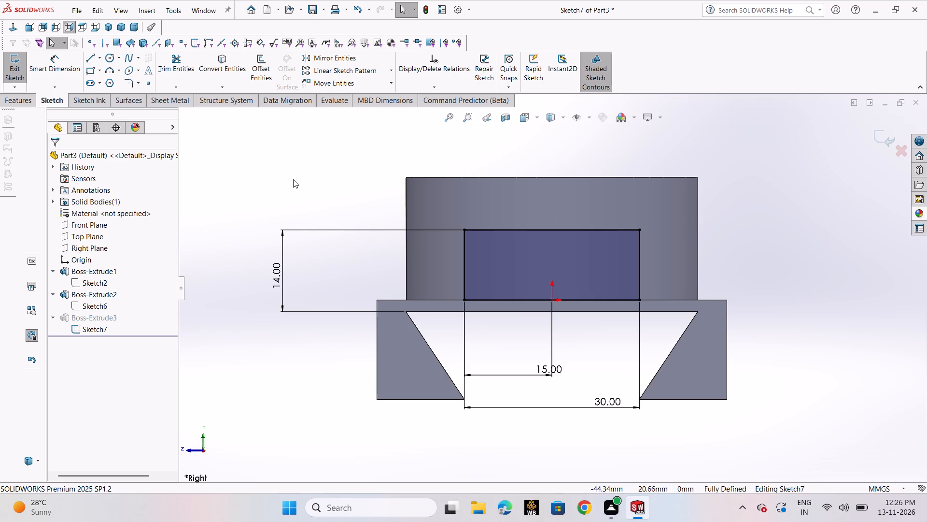
click(13, 67)
Start a sketch on the block's dovetail-profile end face and draw a 15 by 12 mm corner rectangle from the block's +Z top corner to the bar's nearest top corner.
scroll(326, 183, up, 3)
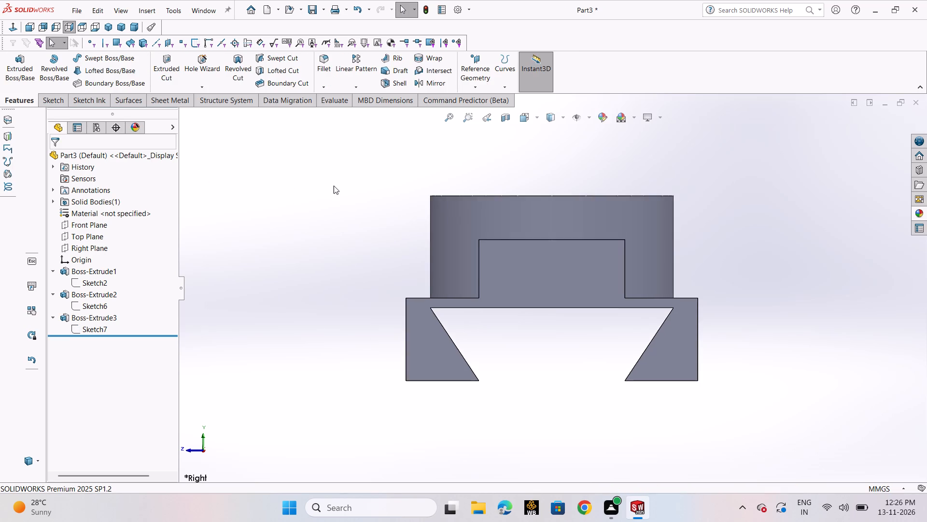
scroll(334, 186, up, 1)
middle_drag(334, 186, 354, 267)
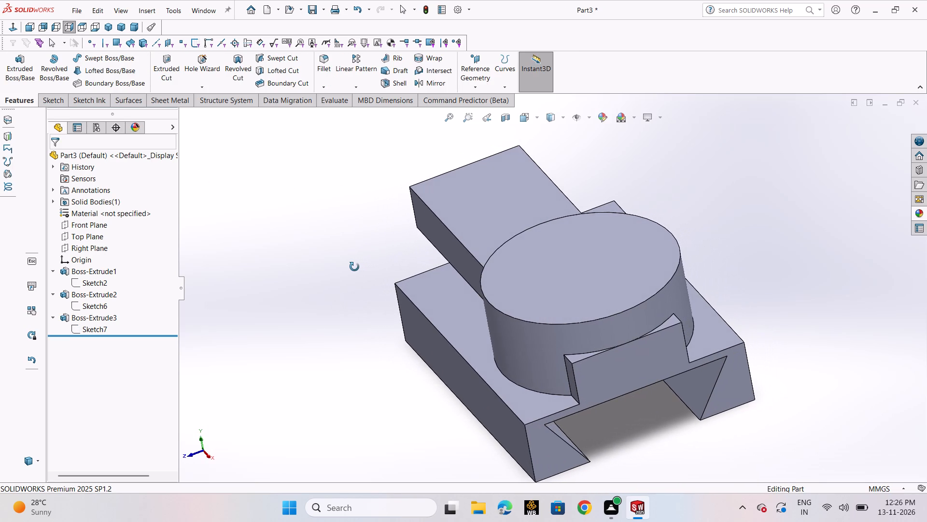
middle_drag(354, 267, 355, 267)
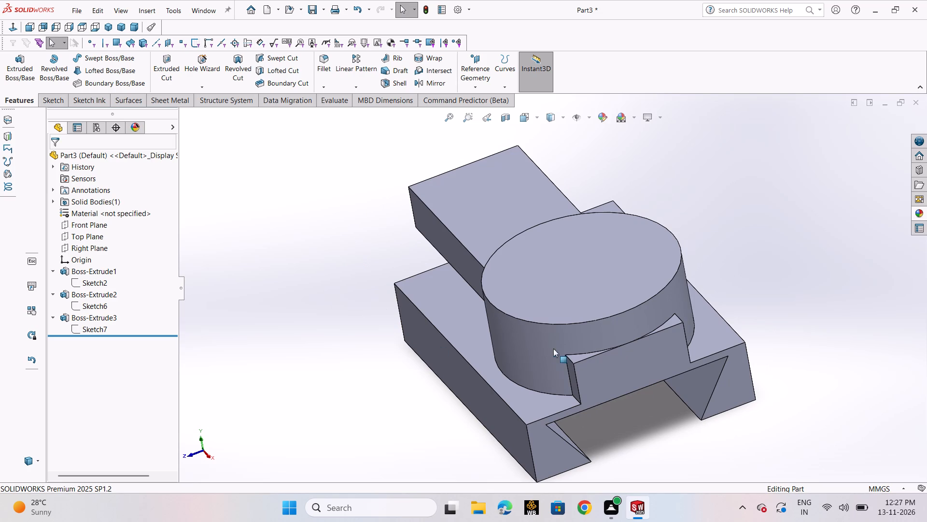
click(607, 372)
click(664, 347)
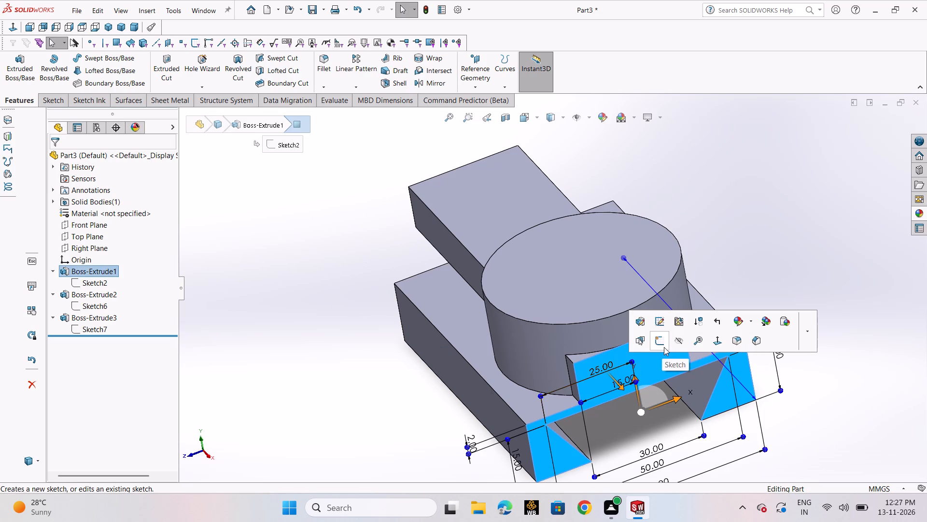
click(281, 241)
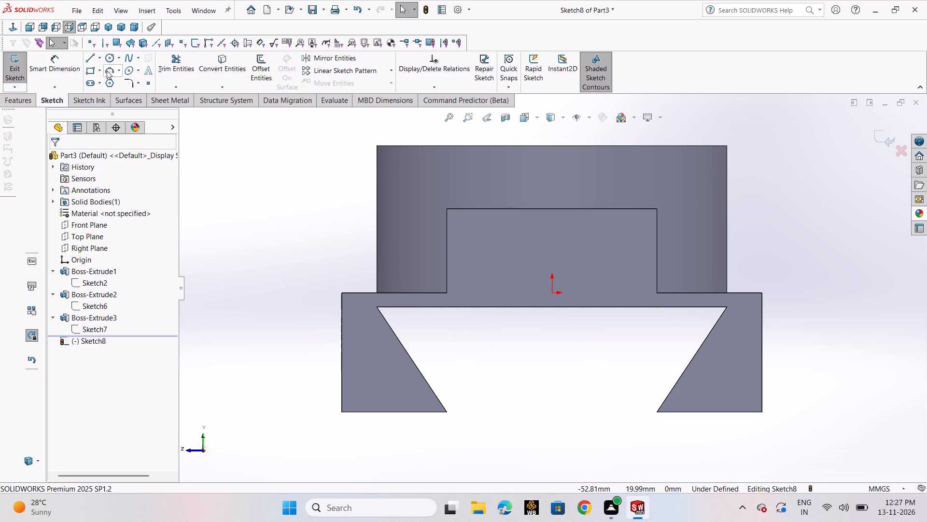
click(93, 71)
click(97, 83)
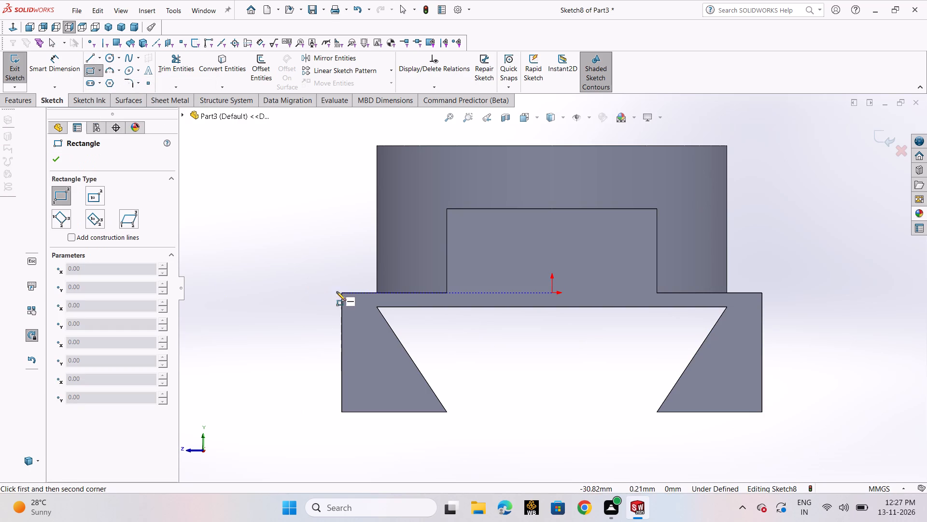
click(342, 292)
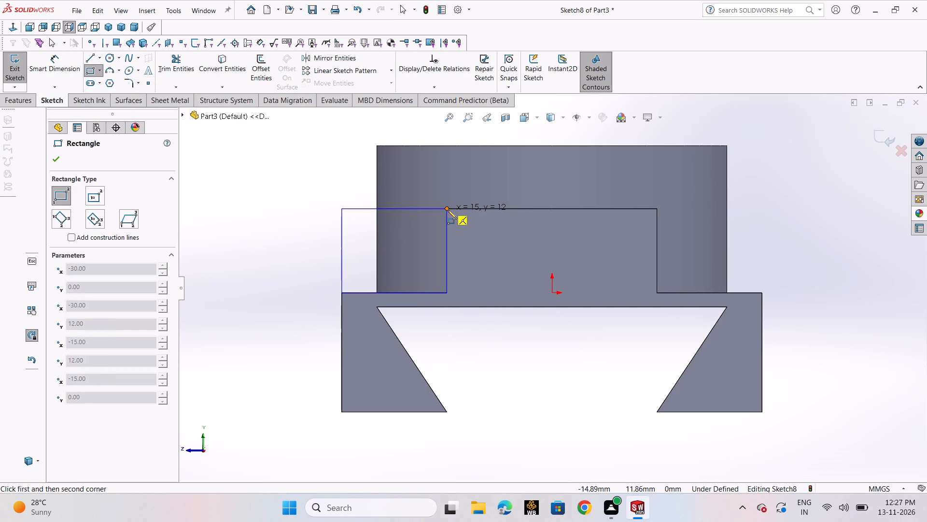
click(448, 210)
right_click(448, 210)
click(462, 217)
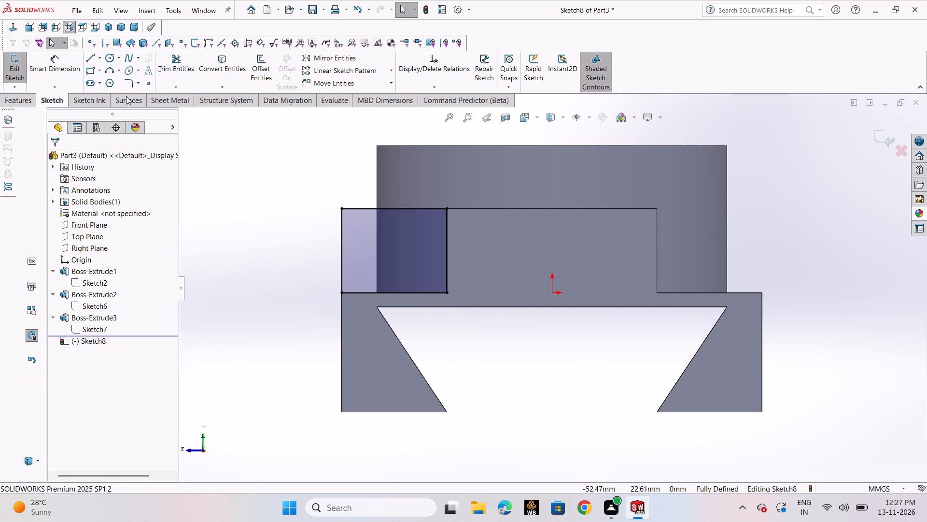
Draw a matching 15 by 12 mm corner rectangle from the bar's other top corner to the block's opposite top corner.
click(88, 70)
click(99, 85)
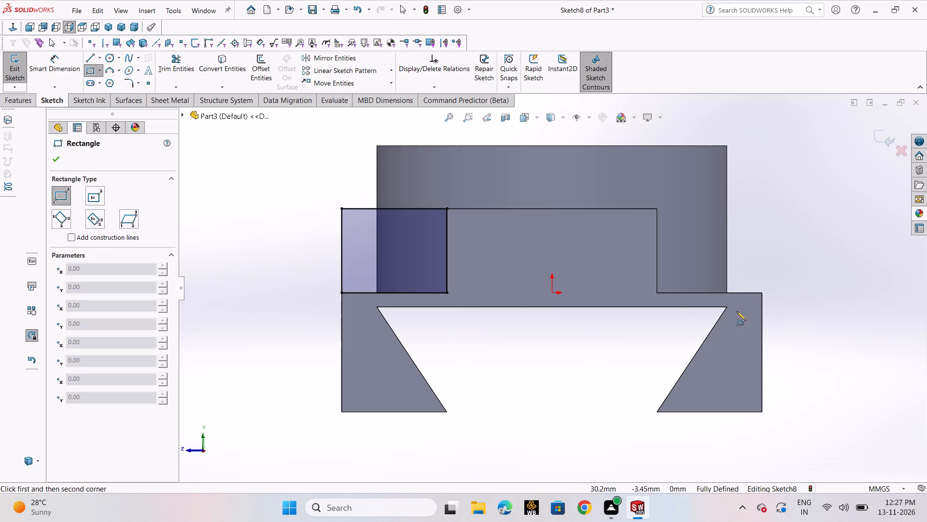
click(656, 210)
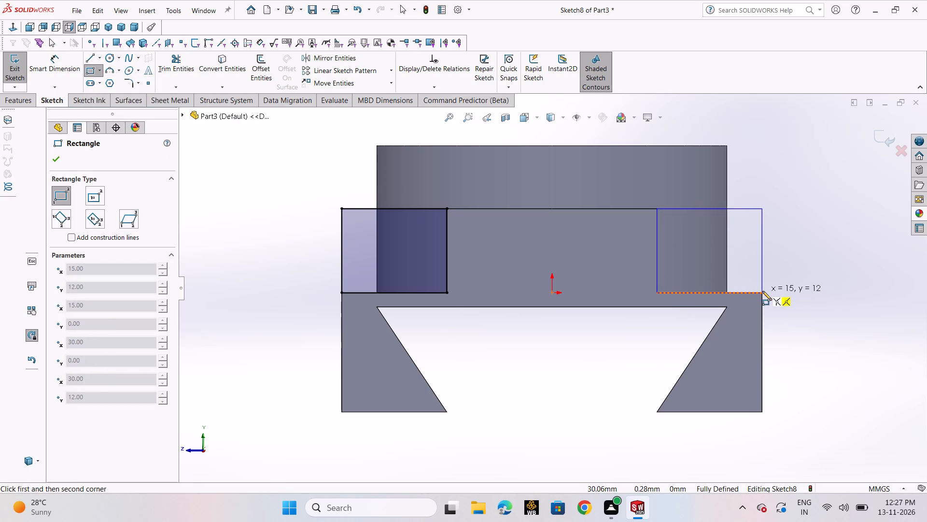
click(762, 291)
right_click(762, 291)
click(774, 300)
Exit the sketch and cut-extrude both rectangles 100 mm blind along the block on either side of the bar.
scroll(768, 291, up, 3)
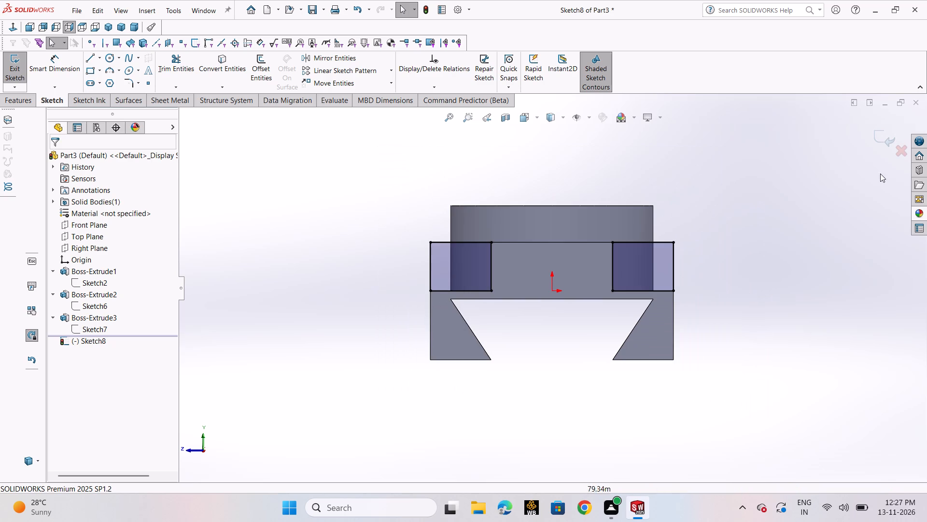
click(885, 141)
scroll(716, 266, up, 2)
middle_drag(746, 298, 786, 369)
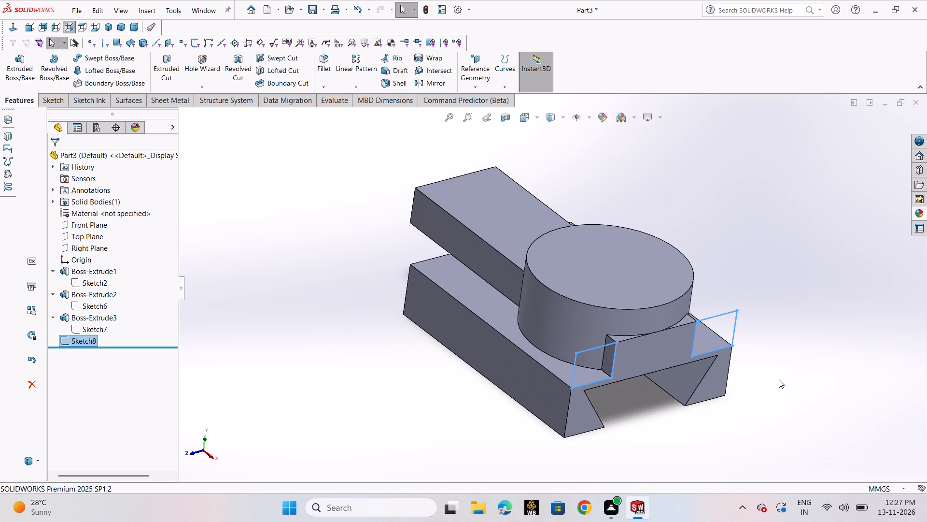
click(168, 74)
click(52, 161)
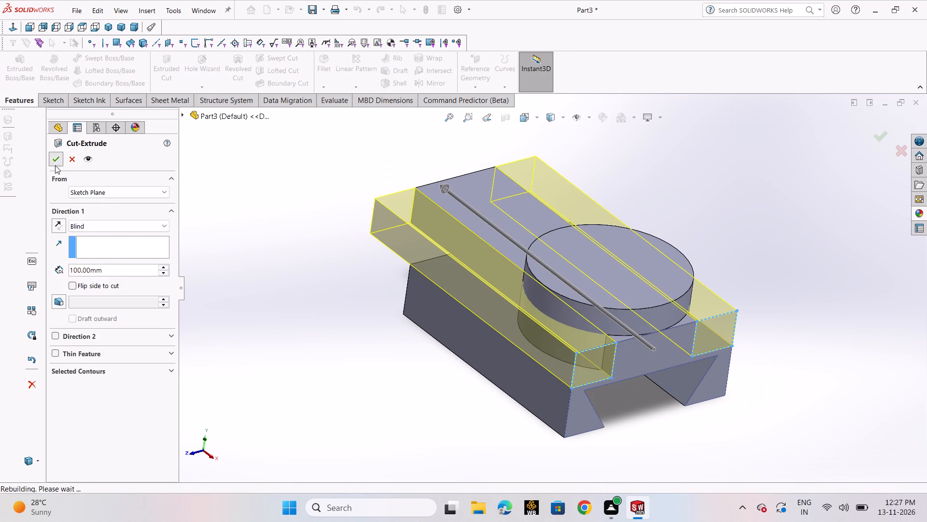
Reopen the cut's sketch for editing and delete the coincident relations on both rectangles' inner top corners.
click(334, 323)
middle_drag(696, 270, 682, 241)
click(53, 340)
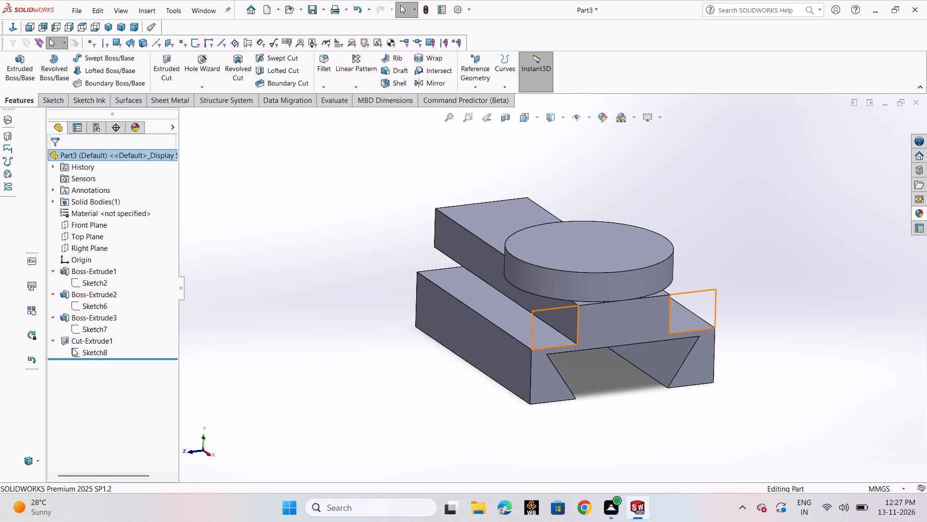
click(82, 352)
click(95, 324)
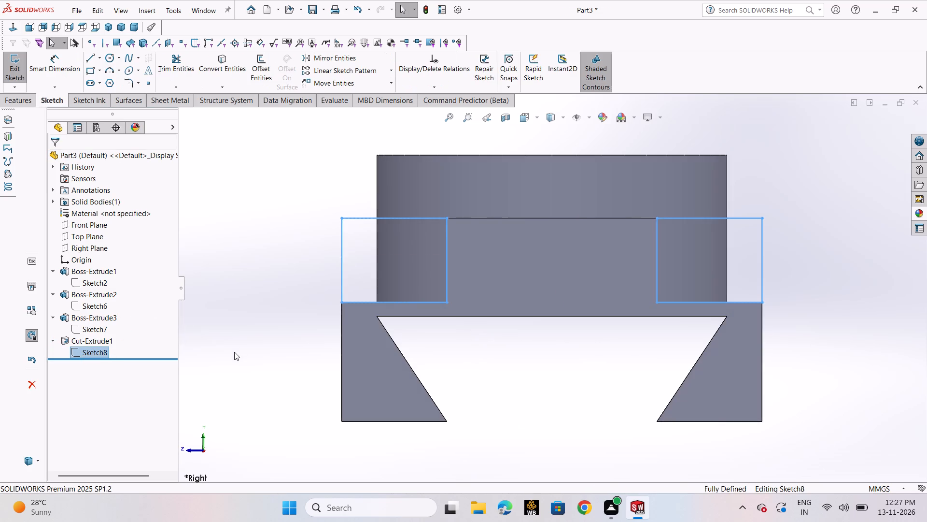
click(446, 217)
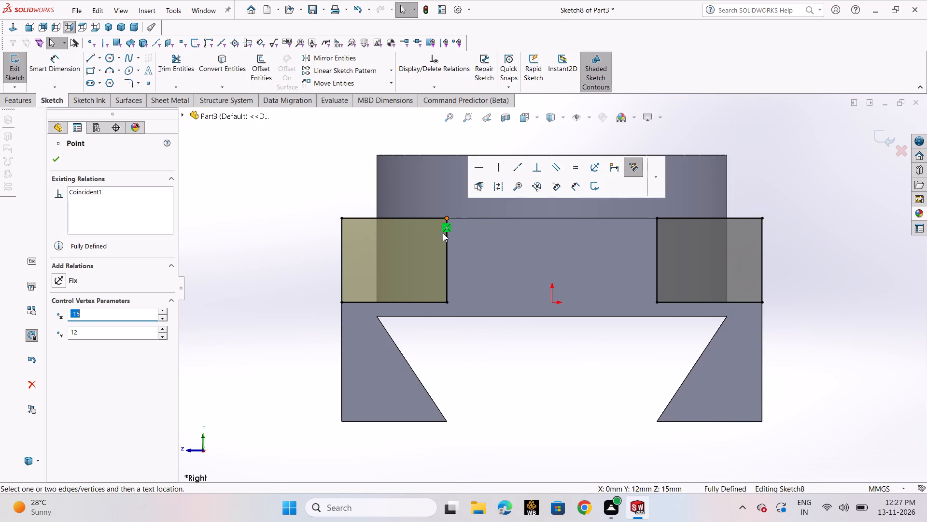
click(447, 227)
key(Delete)
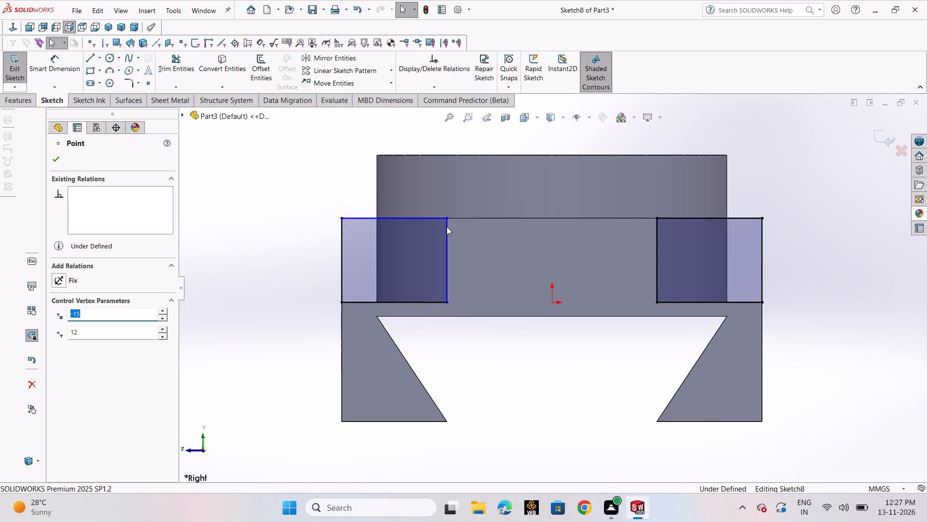
click(656, 218)
click(656, 228)
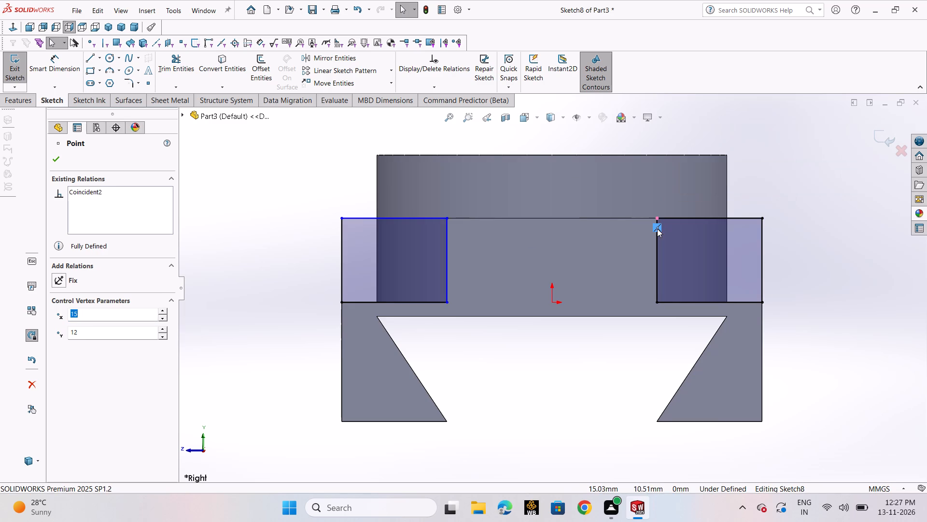
key(Delete)
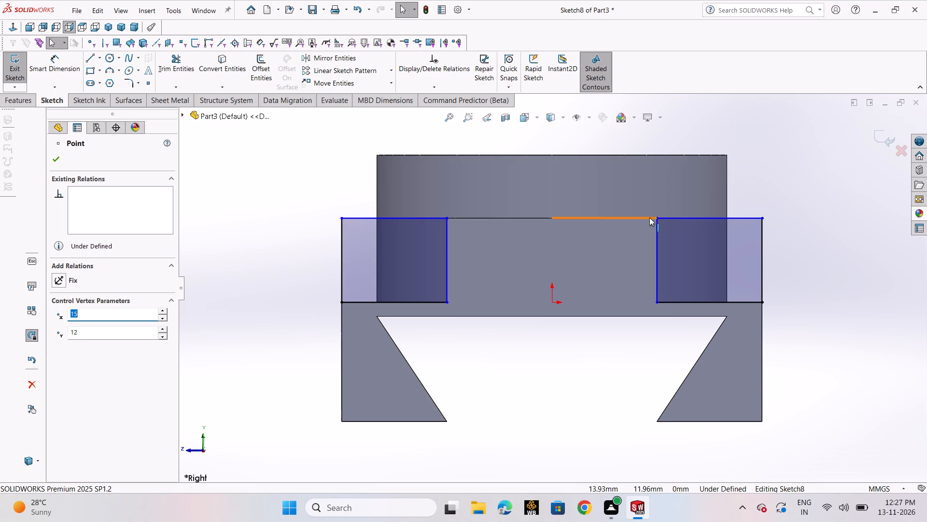
Stretch both rectangles upward by moving their inner top corners onto the boss's top edge, 21 mm above the origin.
drag(657, 217, 657, 154)
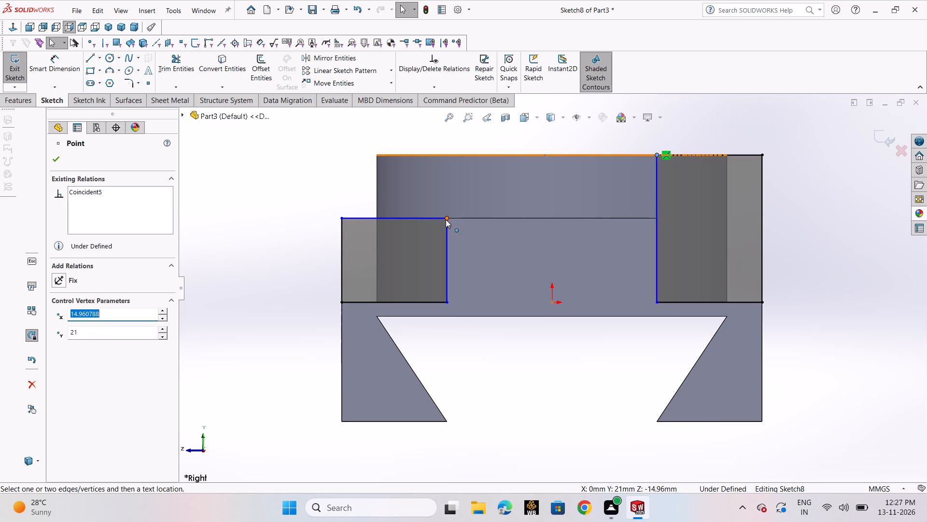
double_click(446, 219)
drag(446, 218, 446, 178)
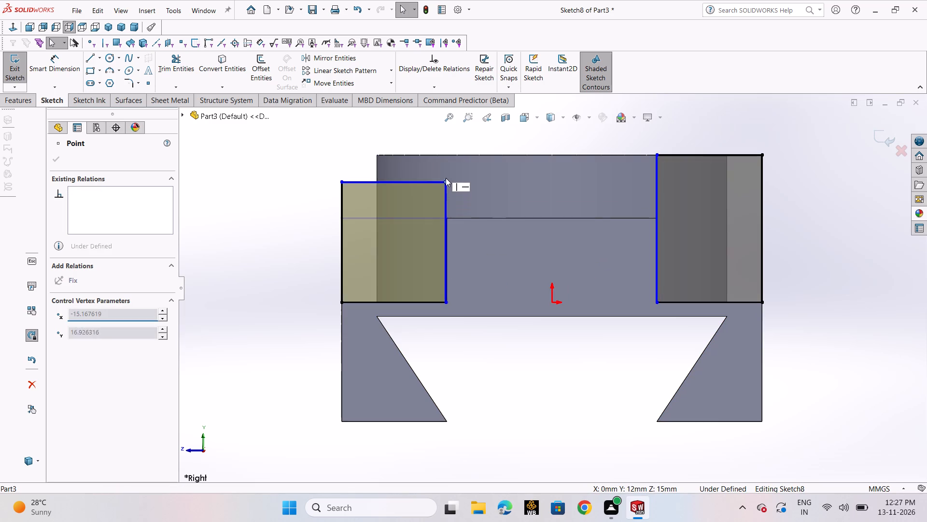
drag(446, 178, 445, 155)
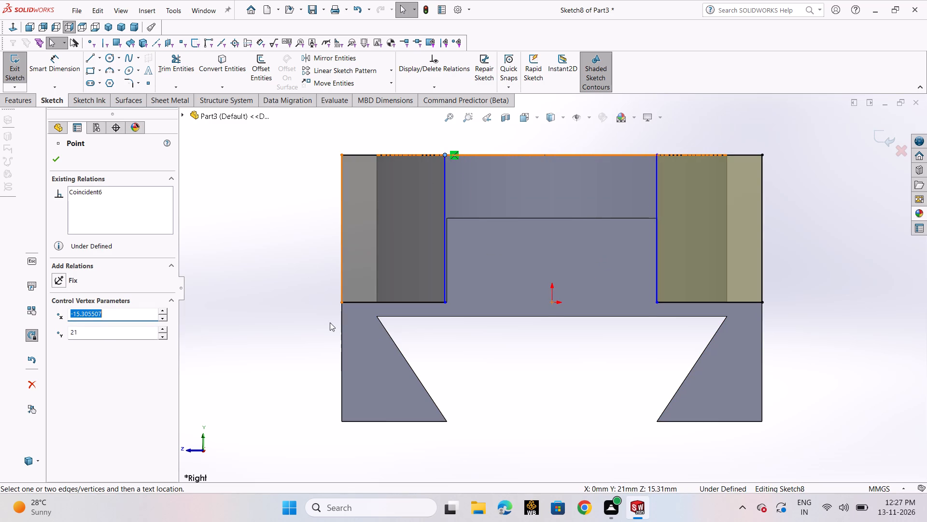
Move the +Z rectangle's inner bottom corner onto the bar's bottom corner so its inner side lines up with the bar's edge.
scroll(486, 302, down, 4)
click(423, 297)
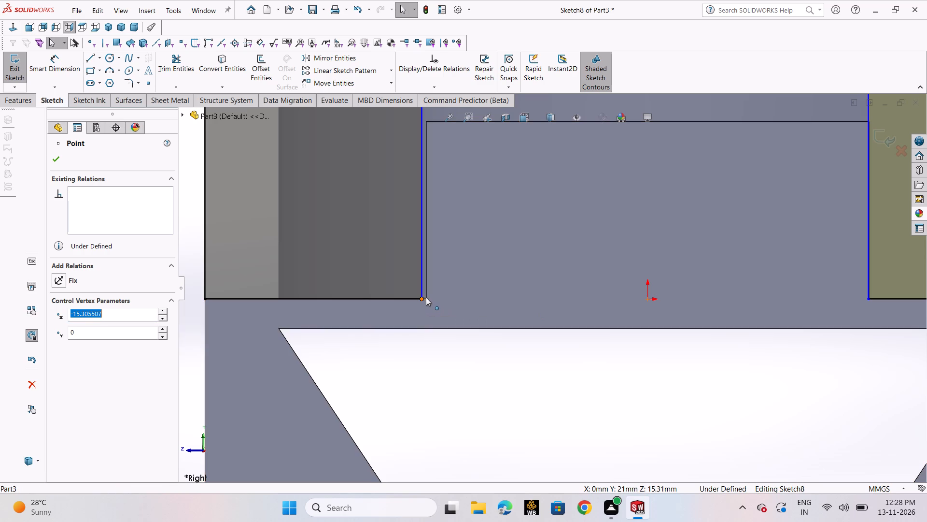
scroll(426, 297, down, 6)
click(471, 299)
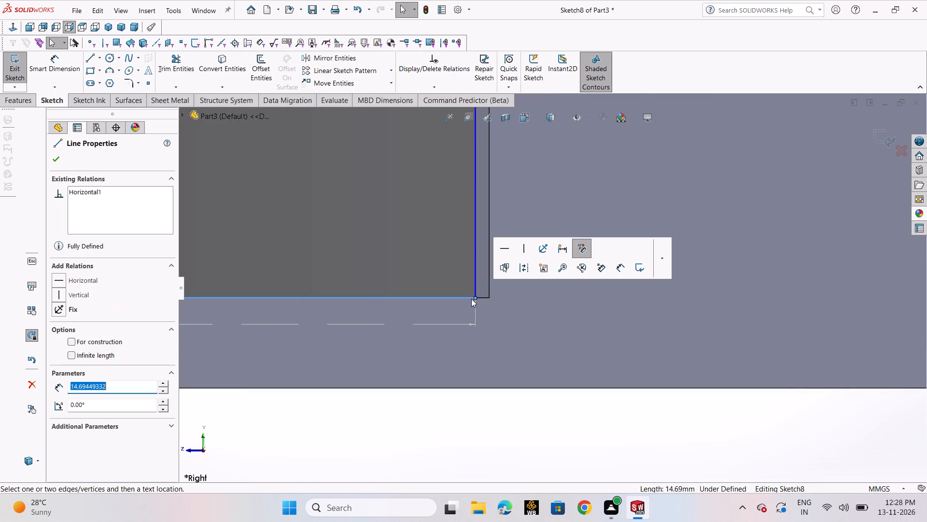
click(498, 418)
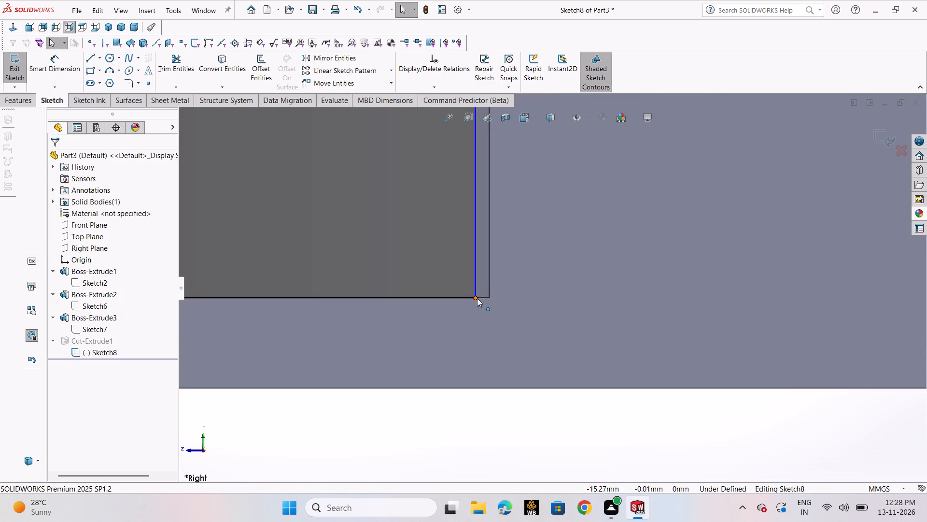
drag(477, 298, 490, 296)
click(521, 417)
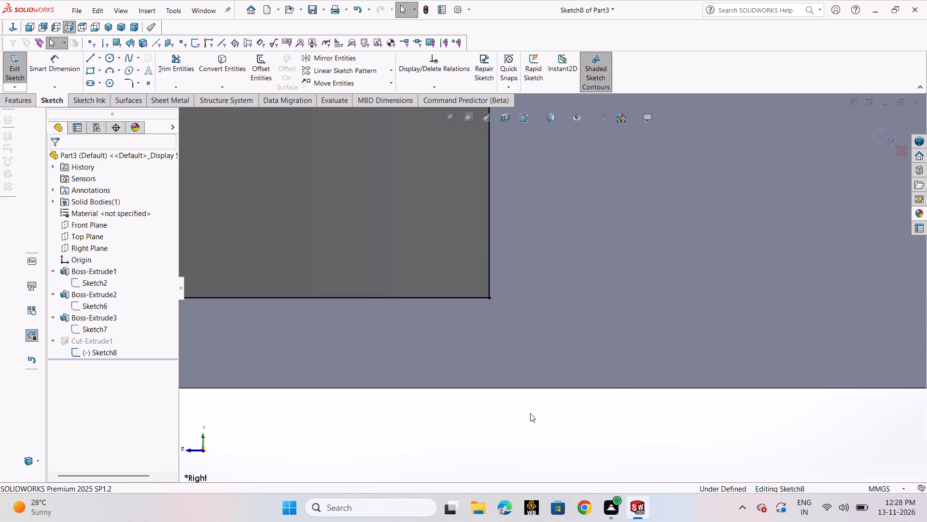
Move the other rectangle's inner bottom corner onto the bar's bottom corner, 15 mm from the origin, and exit the sketch.
scroll(612, 383, up, 8)
scroll(726, 295, up, 2)
scroll(742, 295, down, 8)
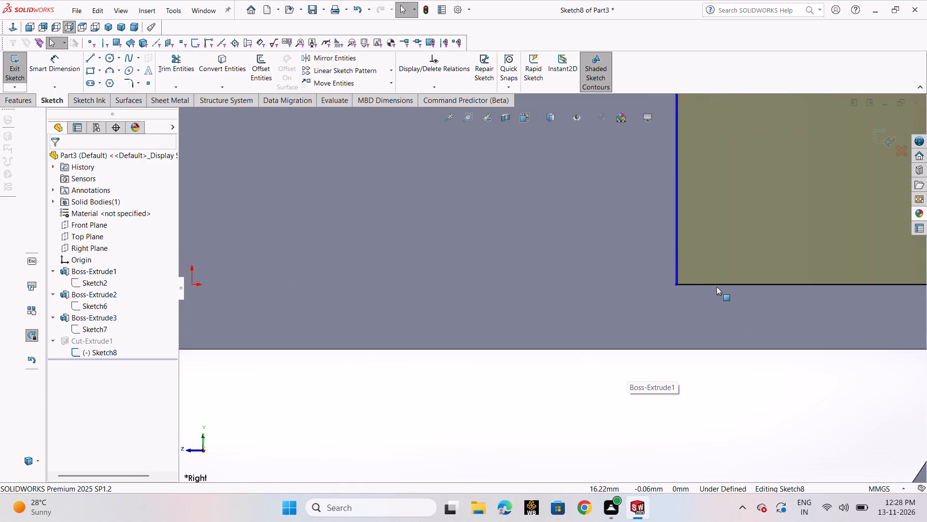
scroll(707, 286, down, 2)
scroll(687, 287, up, 1)
scroll(634, 280, down, 6)
scroll(590, 306, down, 9)
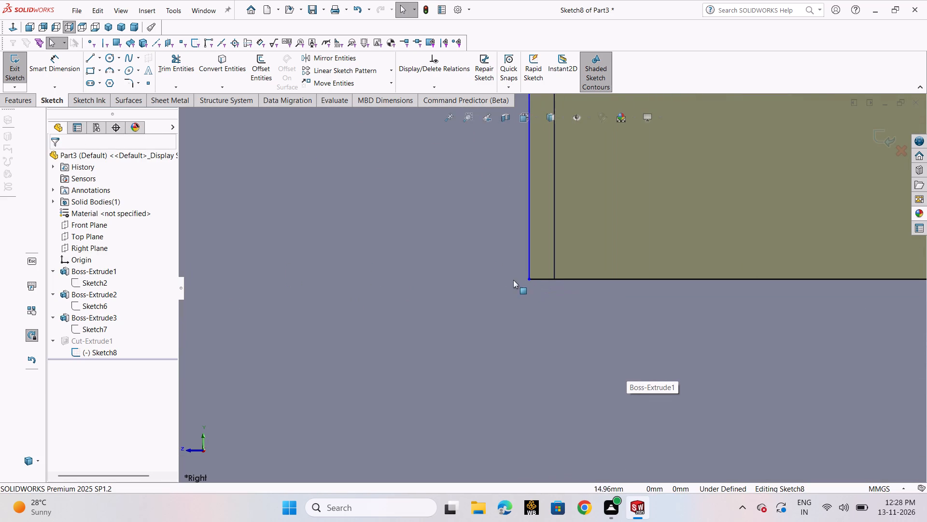
drag(527, 278, 558, 279)
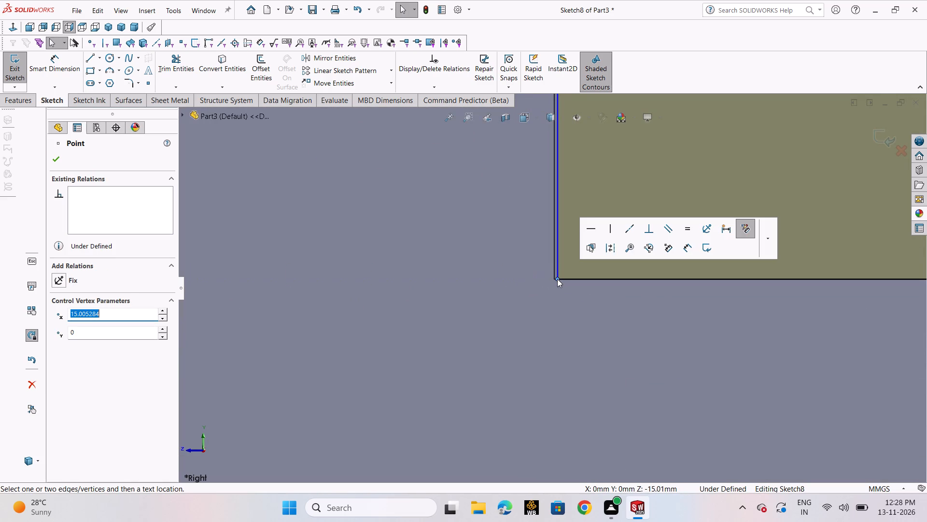
scroll(557, 279, down, 5)
drag(557, 283, 553, 283)
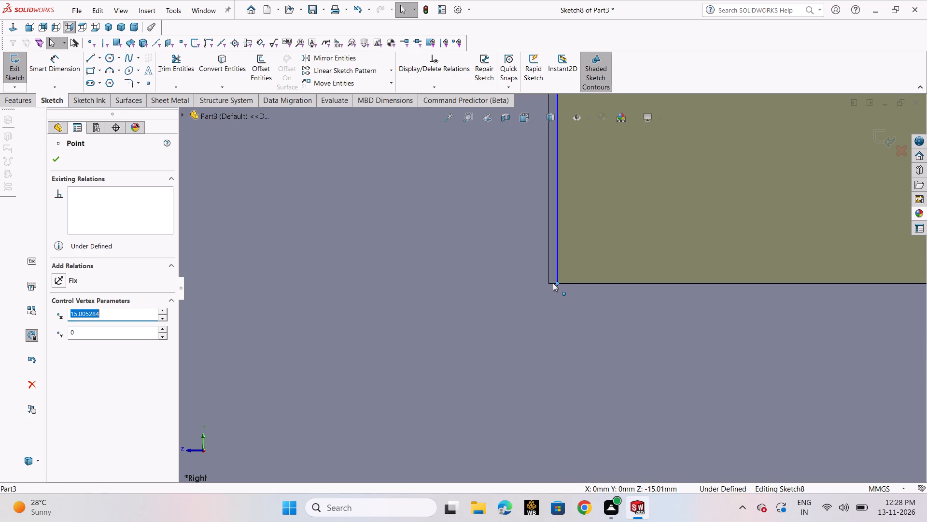
drag(553, 283, 548, 282)
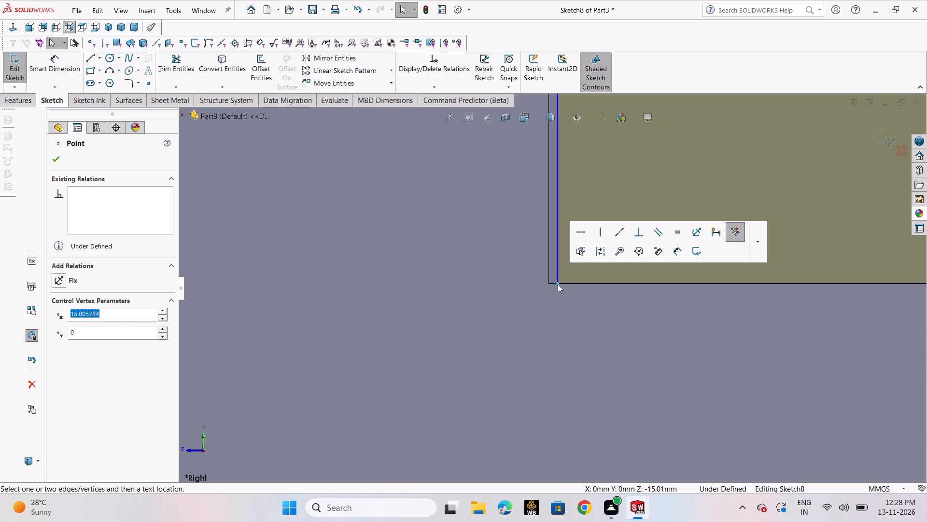
drag(558, 283, 552, 282)
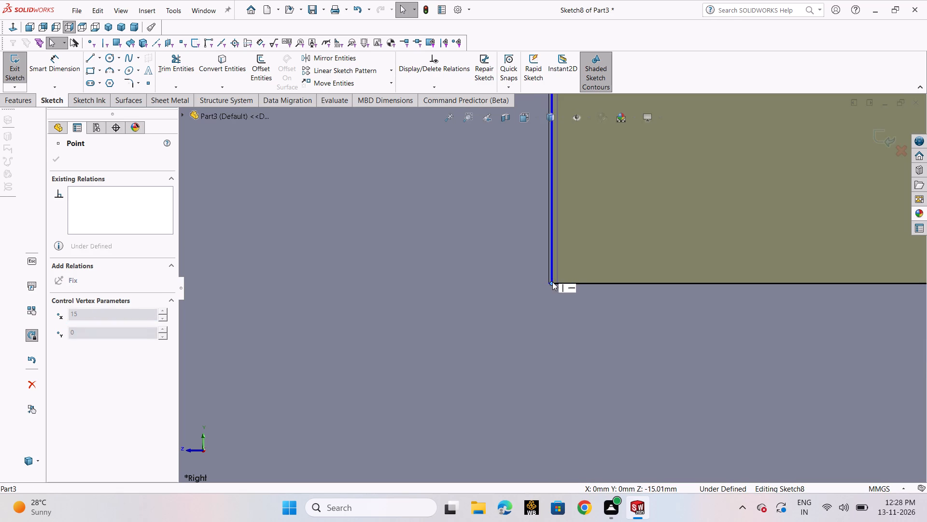
drag(552, 282, 549, 282)
scroll(555, 286, up, 13)
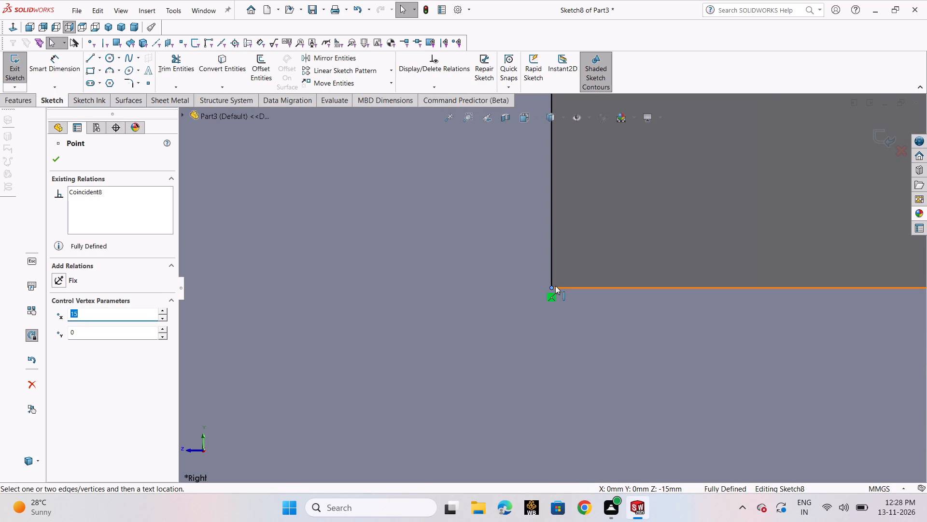
scroll(555, 286, up, 5)
scroll(555, 286, up, 17)
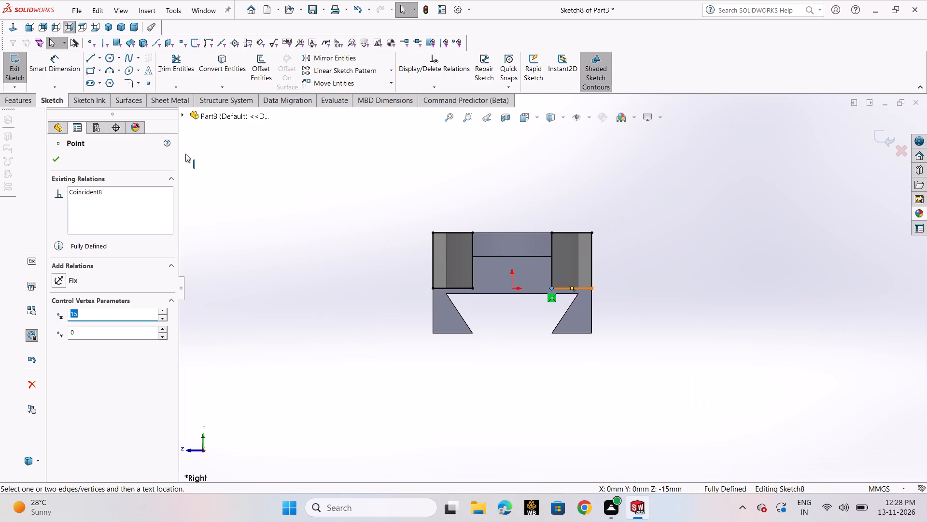
click(11, 61)
Start a sketch on the bar's +Z side face and draw a circle about 23 mm in diameter above the bar's overhanging end.
scroll(524, 249, up, 2)
middle_drag(565, 271, 620, 341)
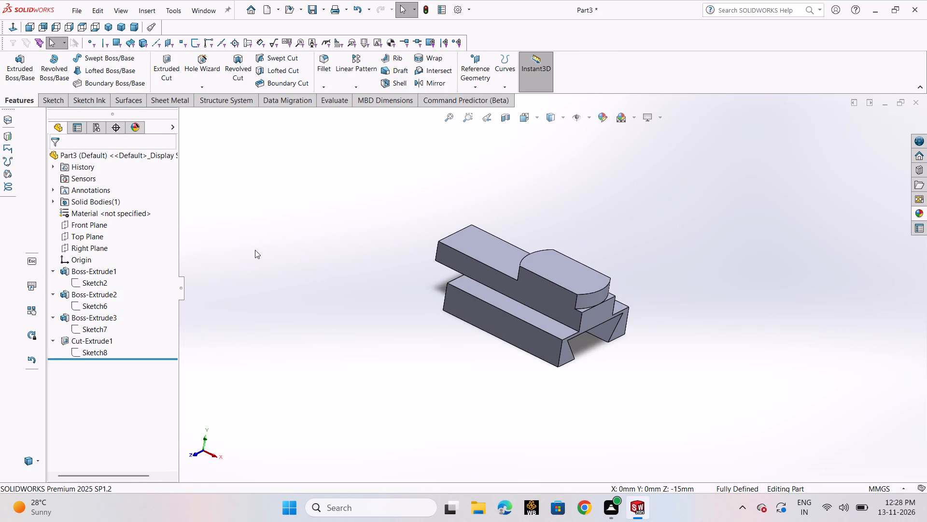
click(454, 261)
click(509, 233)
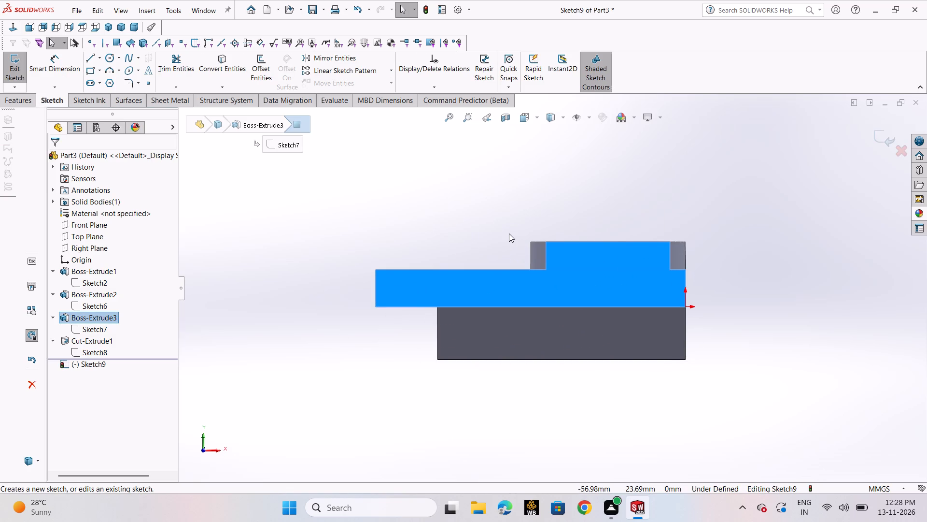
click(110, 61)
click(115, 69)
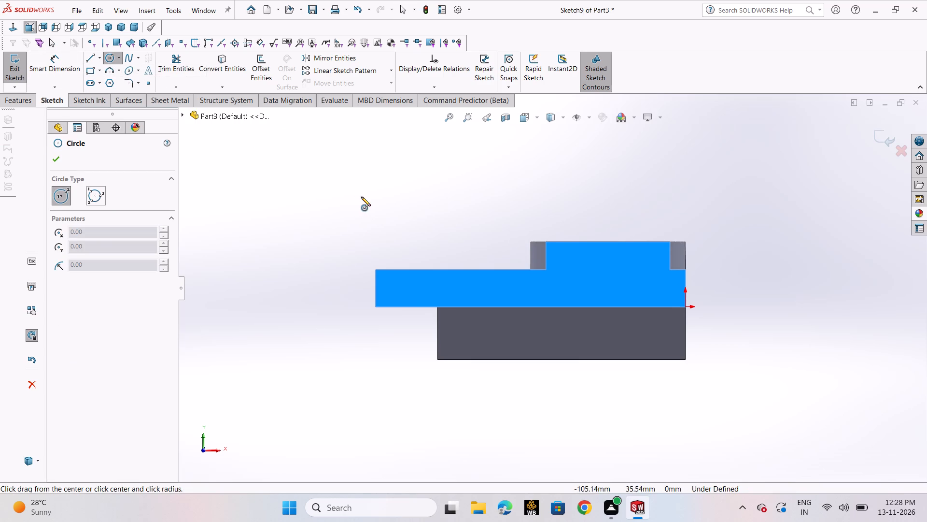
click(372, 204)
click(391, 234)
right_click(391, 234)
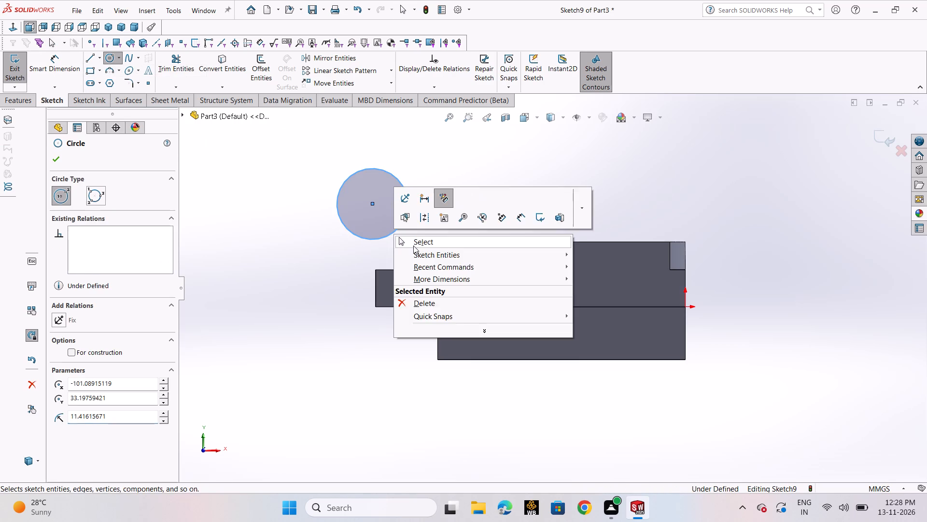
click(413, 246)
Dimension the circle's centre 30 mm vertically from the lower corner of the bar's overhanging end.
click(72, 72)
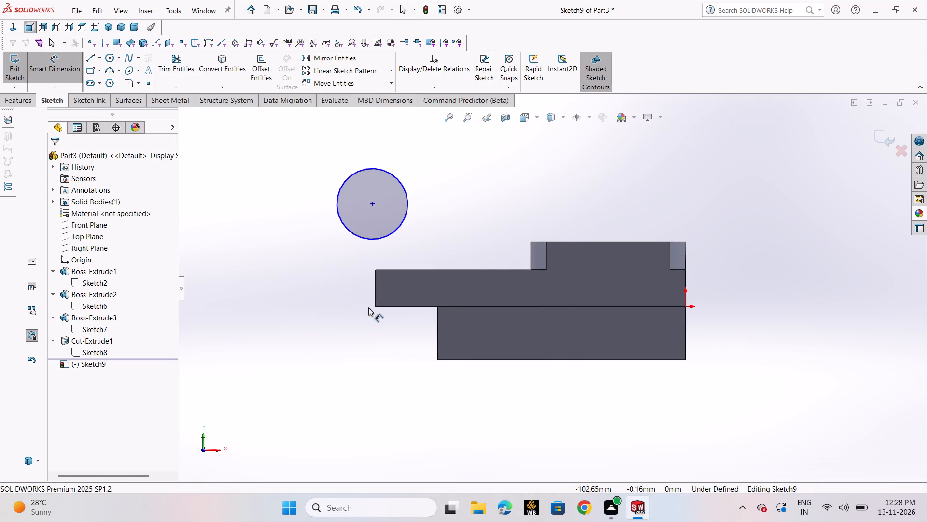
click(375, 308)
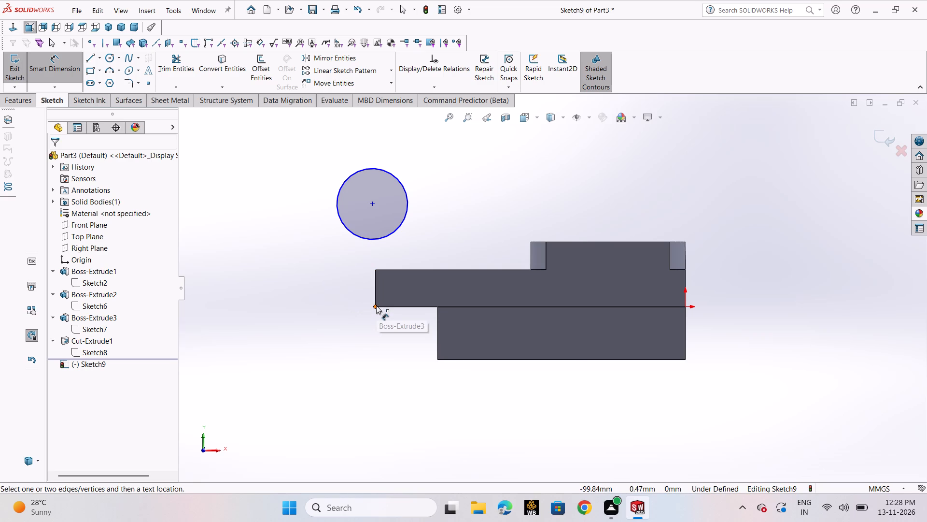
click(376, 305)
click(373, 204)
click(266, 241)
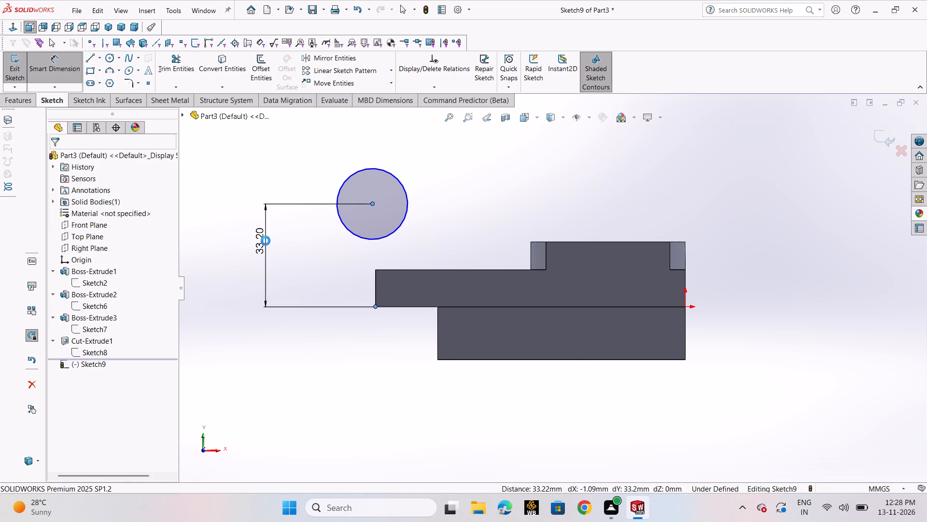
text(30)
key(Return)
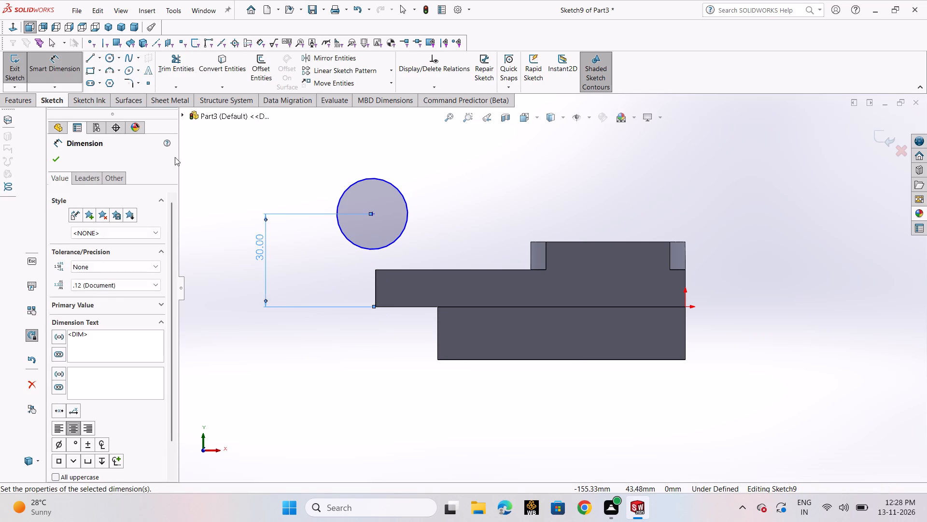
click(60, 163)
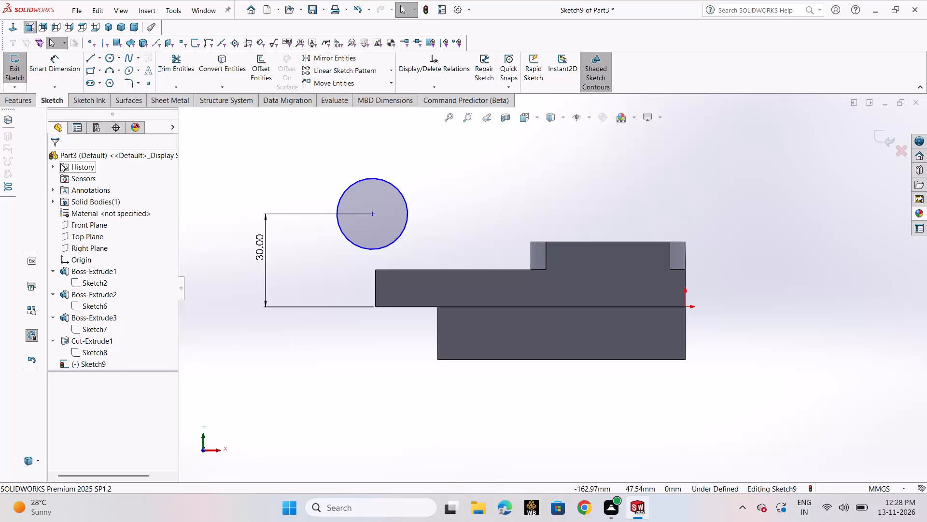
Dimension the circle's diameter as 30 mm.
click(55, 66)
click(346, 236)
click(224, 166)
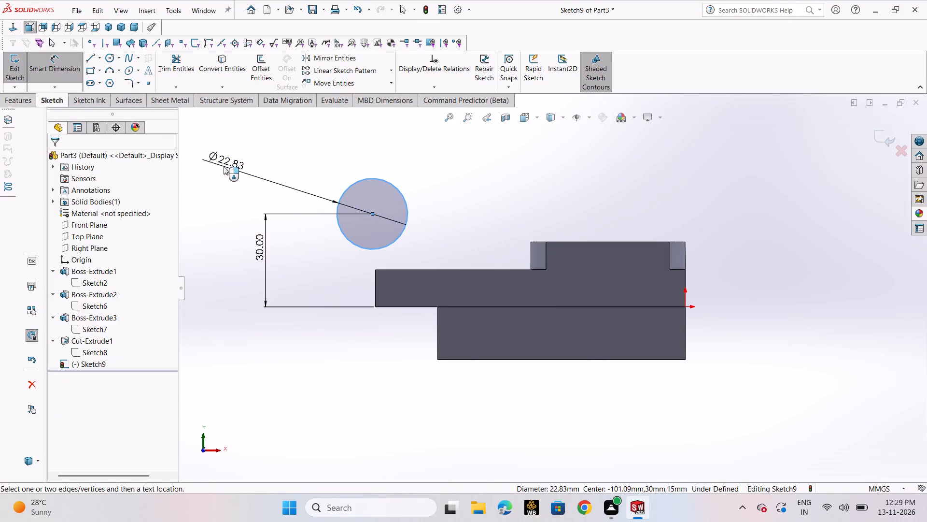
text(30)
key(Return)
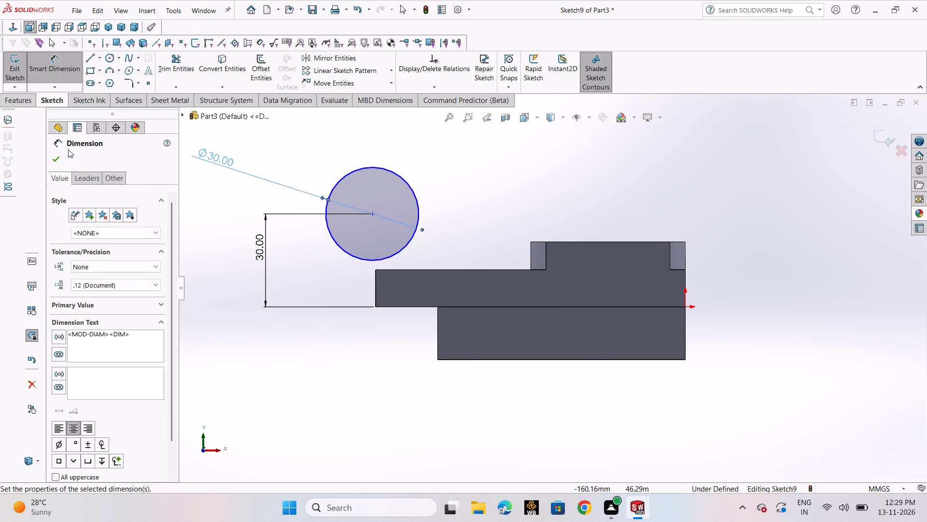
click(61, 160)
Draw a concentric inner circle with a 10 mm radius at the 30 mm circle's centre.
click(110, 59)
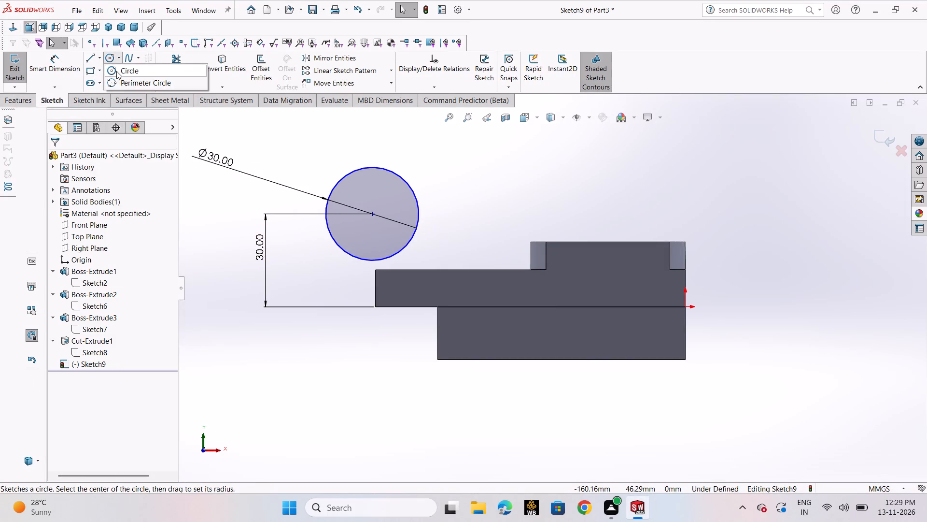
click(116, 71)
click(372, 215)
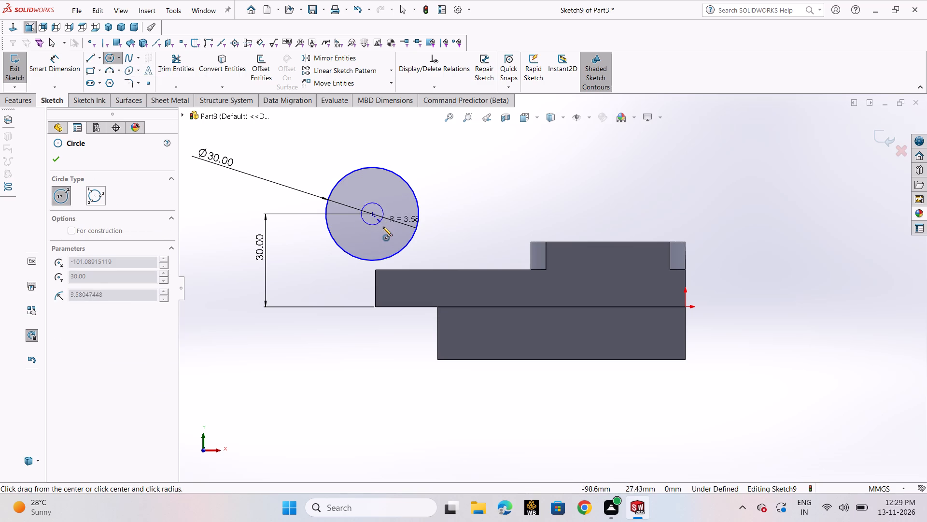
click(385, 233)
text(10)
key(Return)
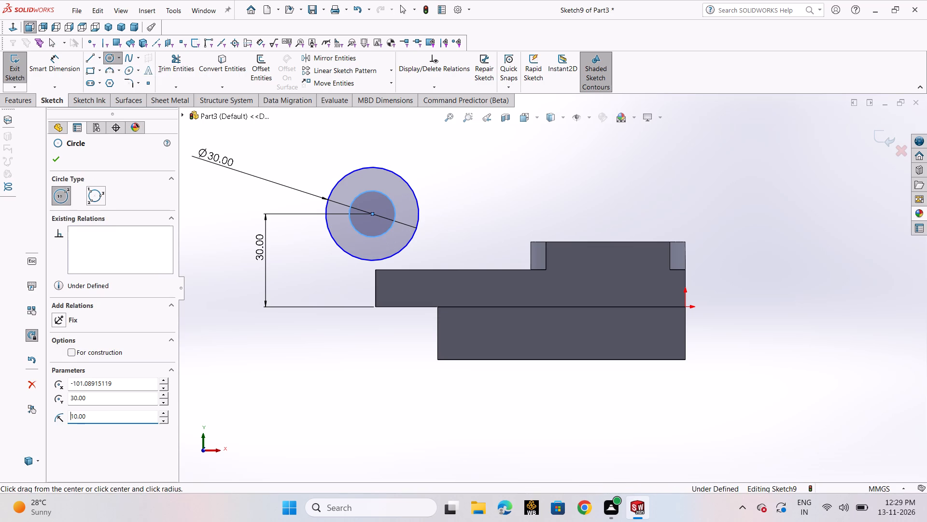
Dimension the inner circle's diameter as 20 mm.
click(64, 72)
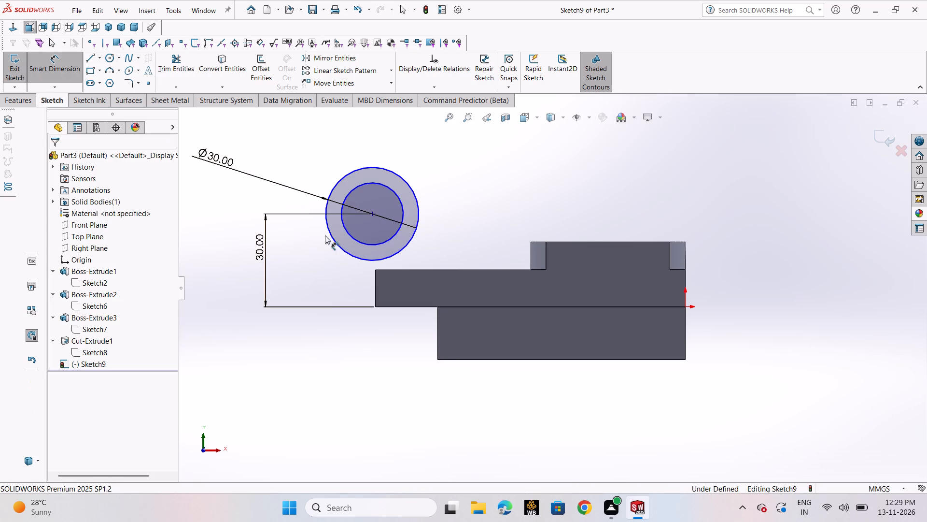
click(353, 239)
click(409, 146)
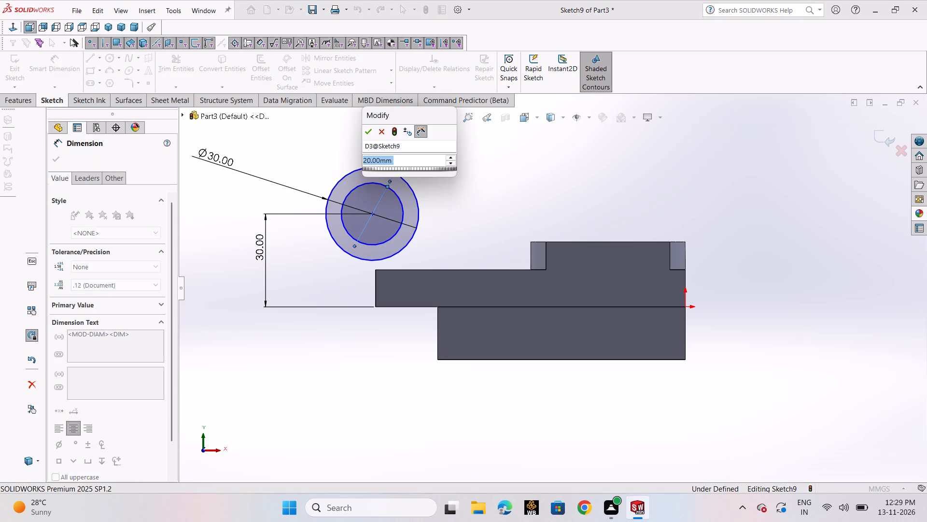
key(Return)
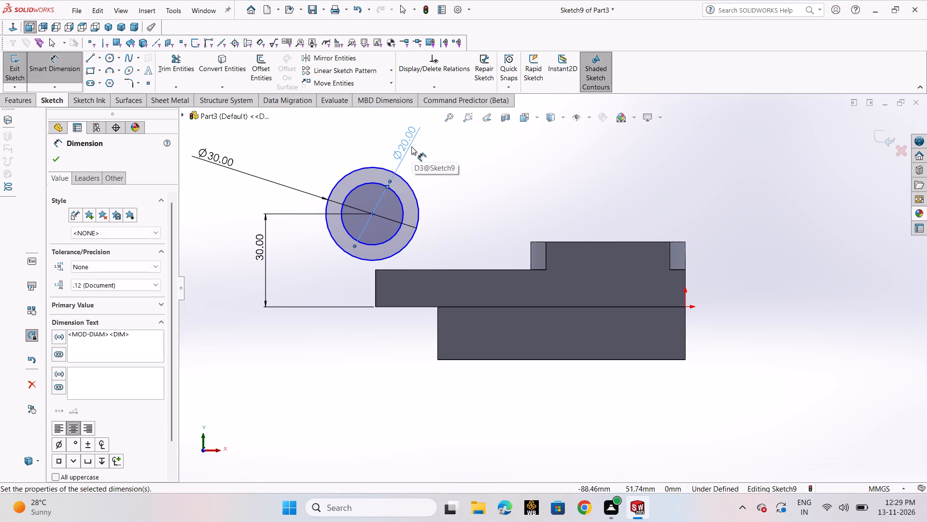
click(54, 159)
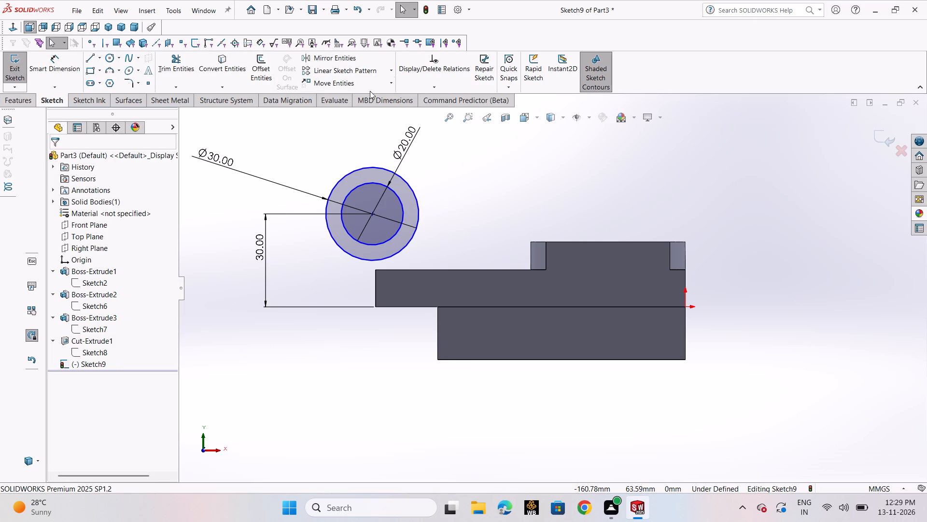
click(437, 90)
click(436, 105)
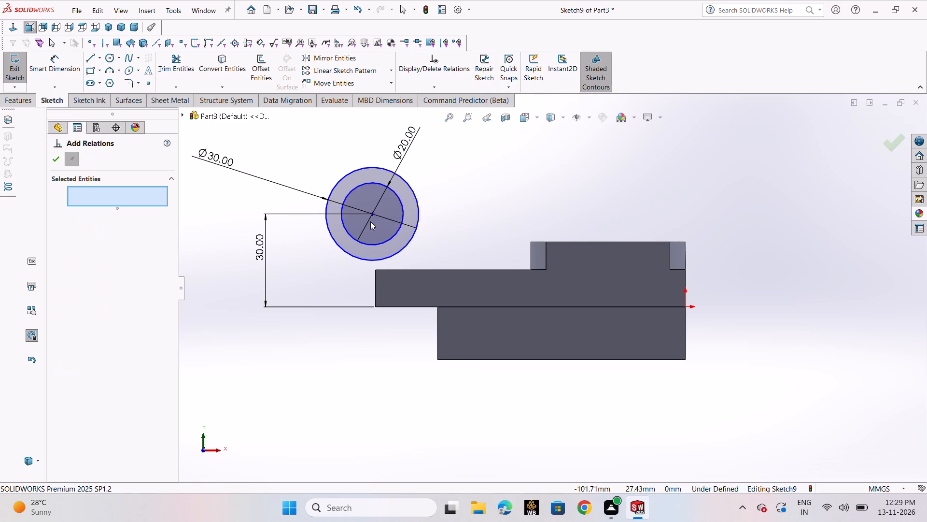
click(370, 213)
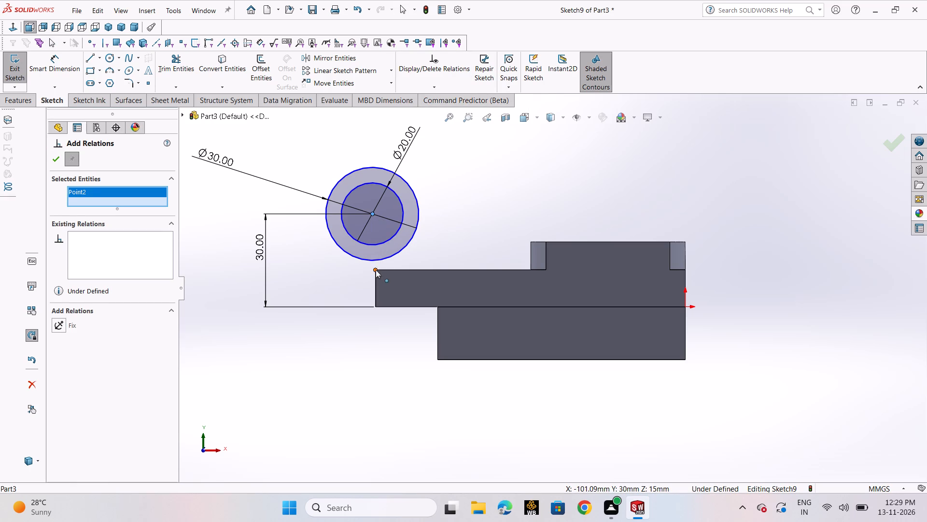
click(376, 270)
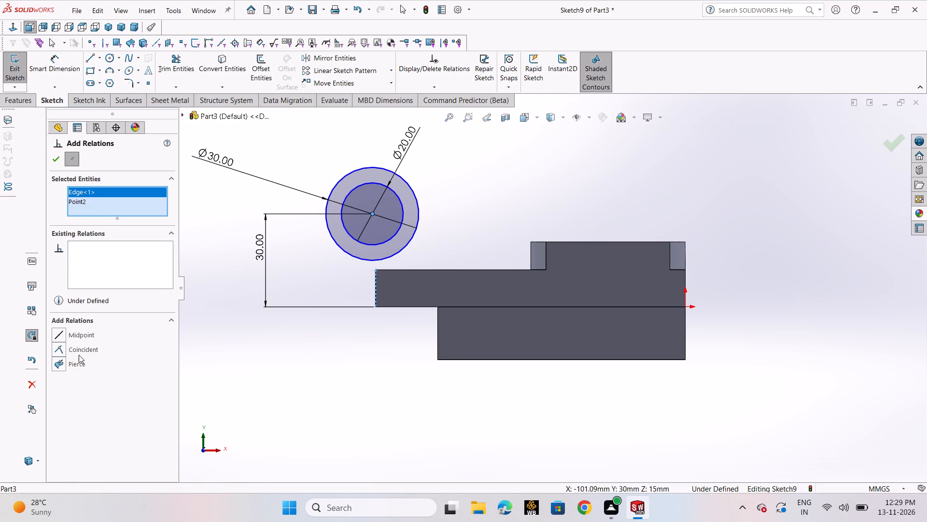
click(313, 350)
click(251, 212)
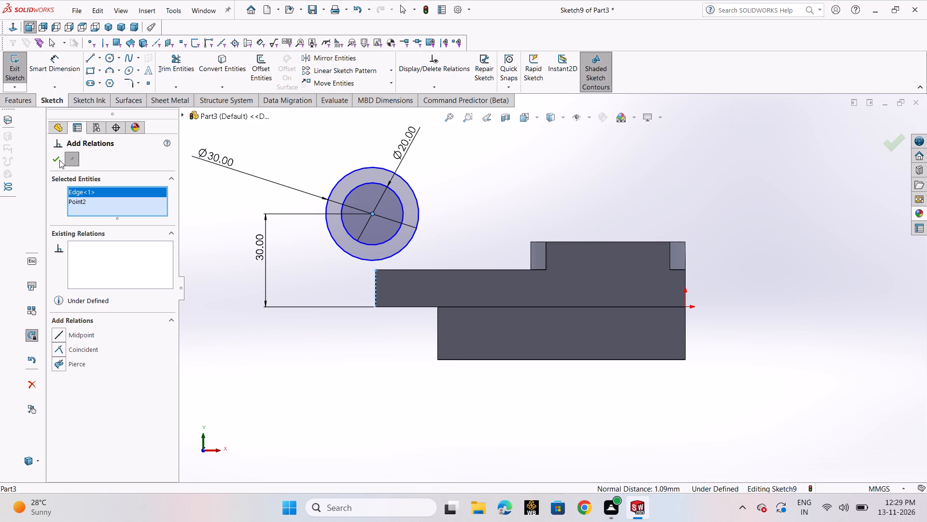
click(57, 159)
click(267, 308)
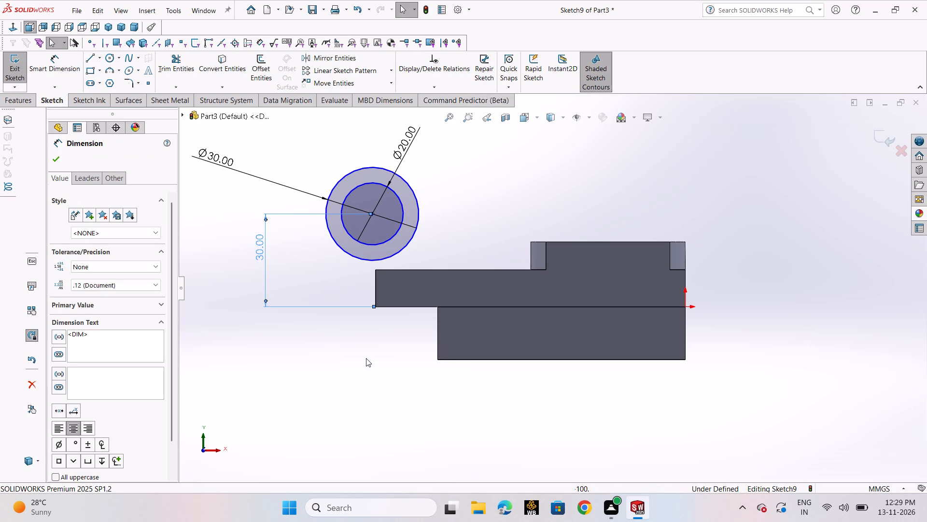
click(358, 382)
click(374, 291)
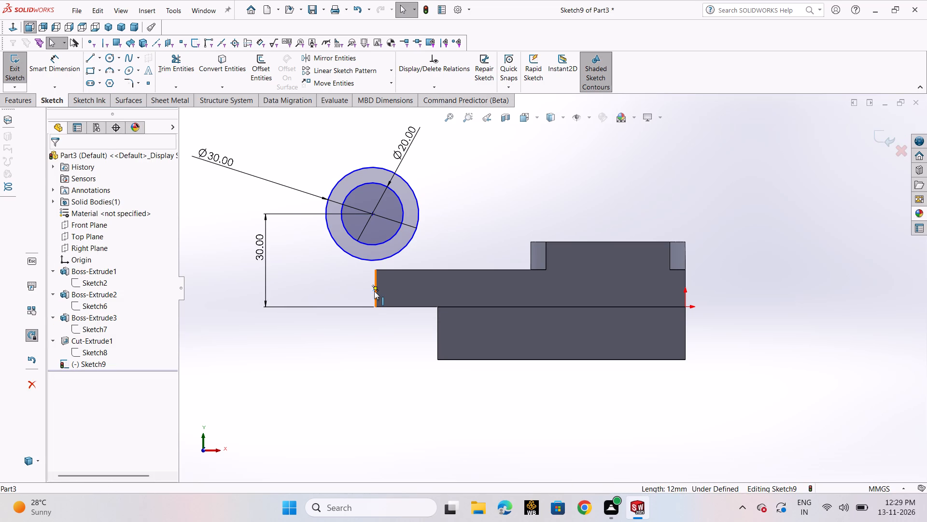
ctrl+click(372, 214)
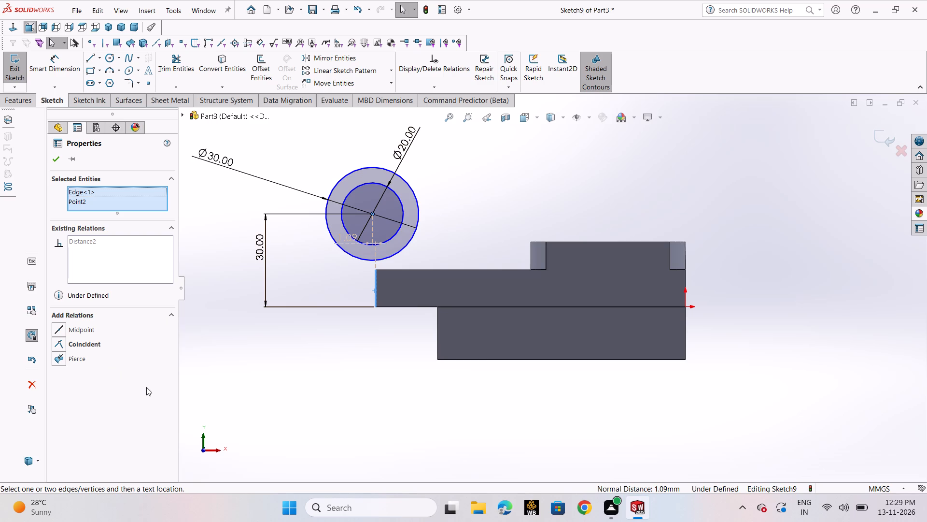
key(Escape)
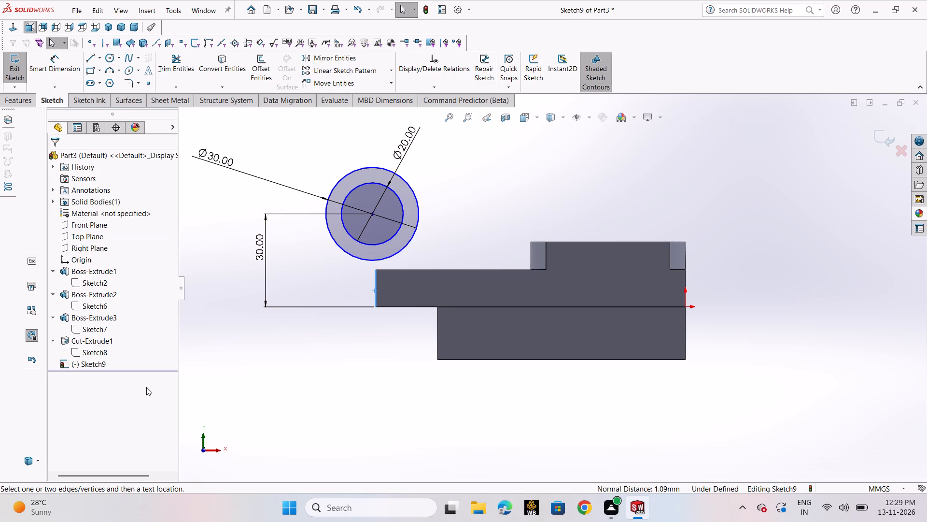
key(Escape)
Draw a vertical construction line about 52 mm long upward from the lower corner of the bar's overhanging end.
scroll(408, 263, down, 4)
scroll(440, 223, up, 3)
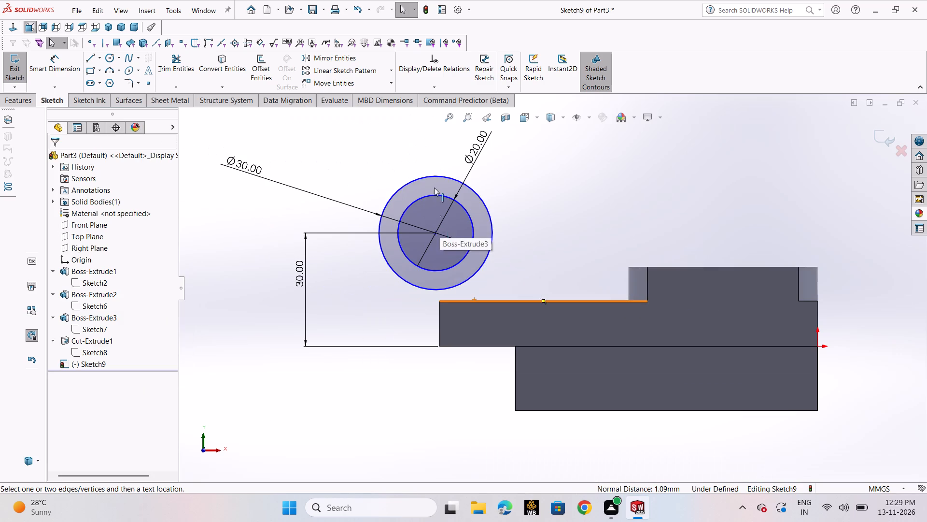
click(97, 55)
click(106, 80)
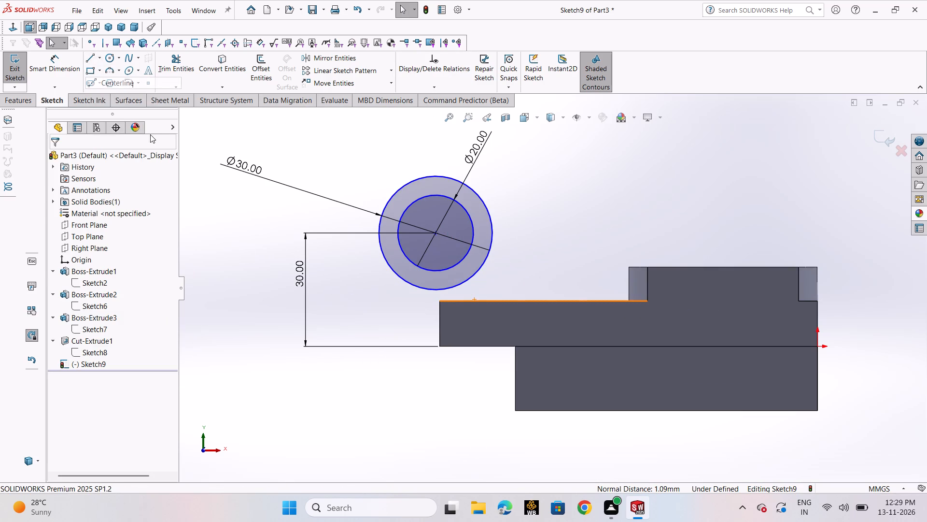
click(441, 346)
click(442, 150)
right_click(442, 150)
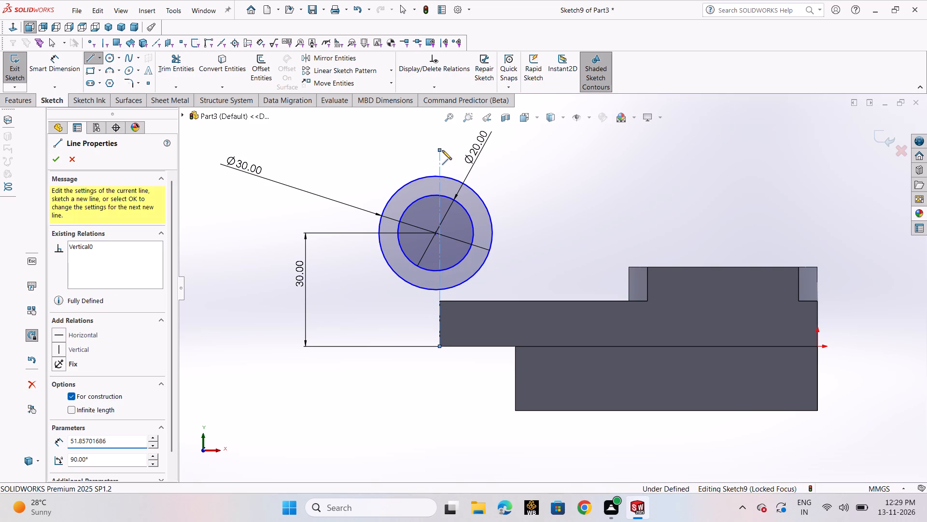
click(460, 157)
Move the concentric circles' shared centre onto the vertical construction line so it is coincident with it.
scroll(431, 225, down, 4)
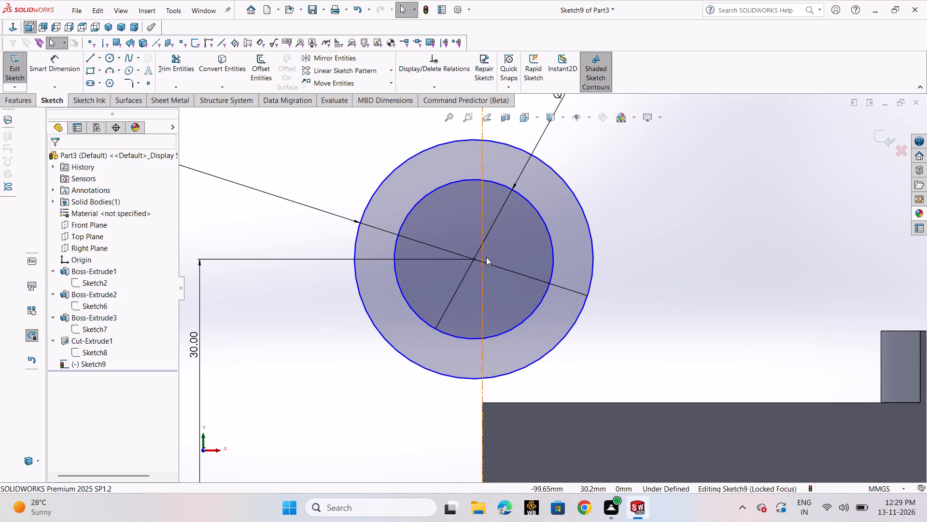
drag(472, 259, 485, 260)
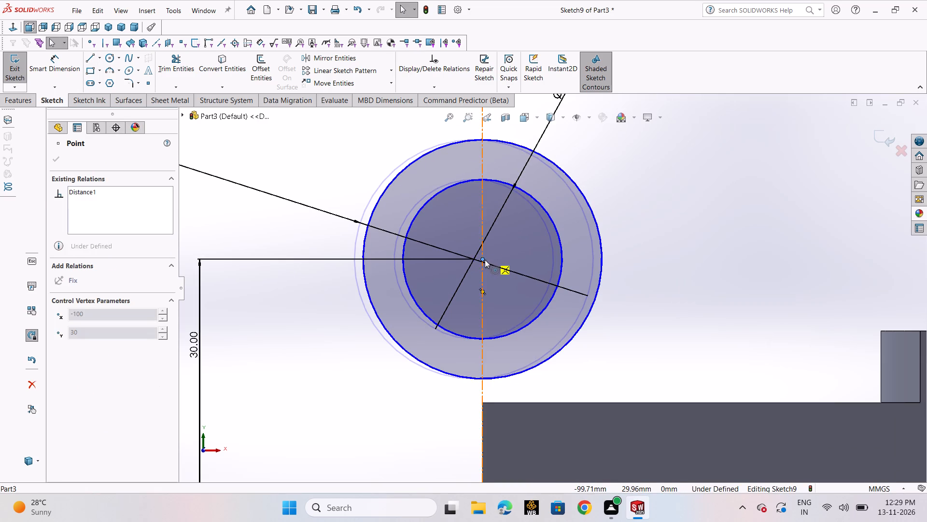
drag(485, 260, 481, 260)
click(696, 307)
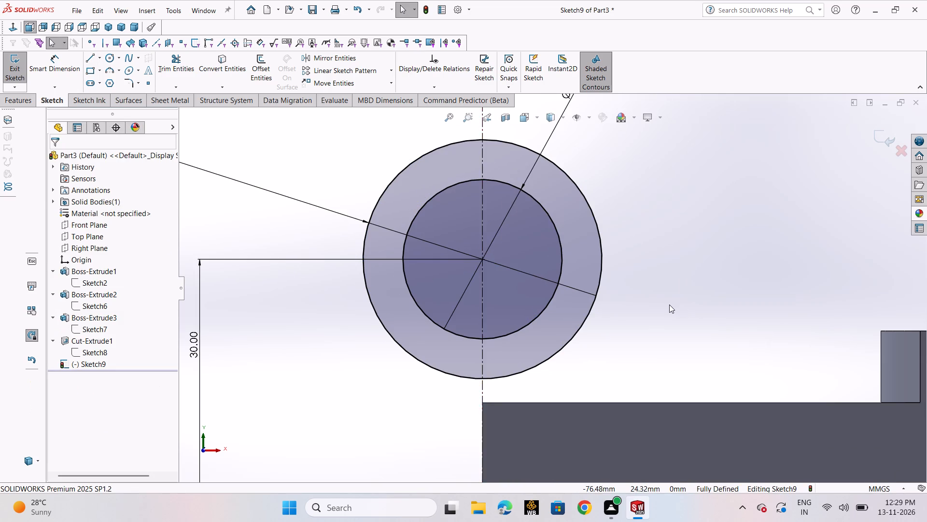
Draw a 3 mm vertical line from the outer circle's lowest point to the upper corner of the bar's overhanging end.
scroll(669, 304, up, 3)
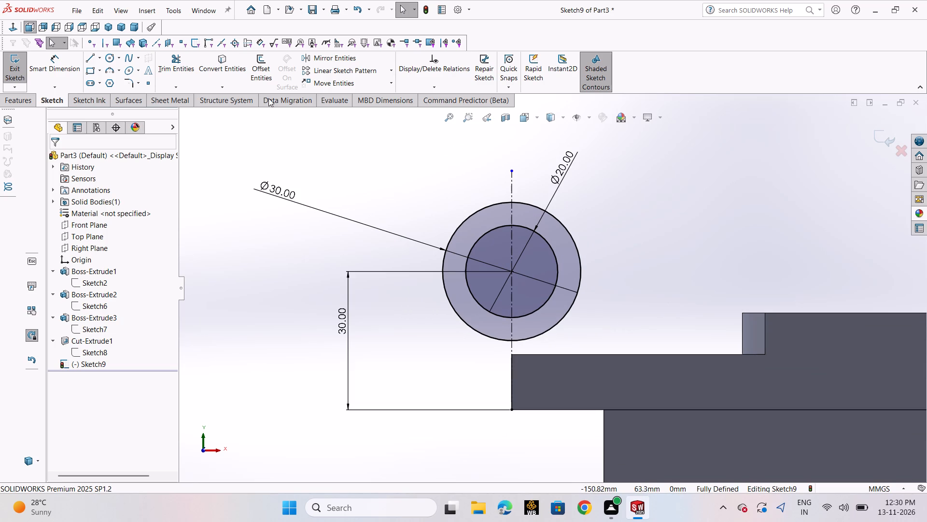
click(96, 59)
click(98, 69)
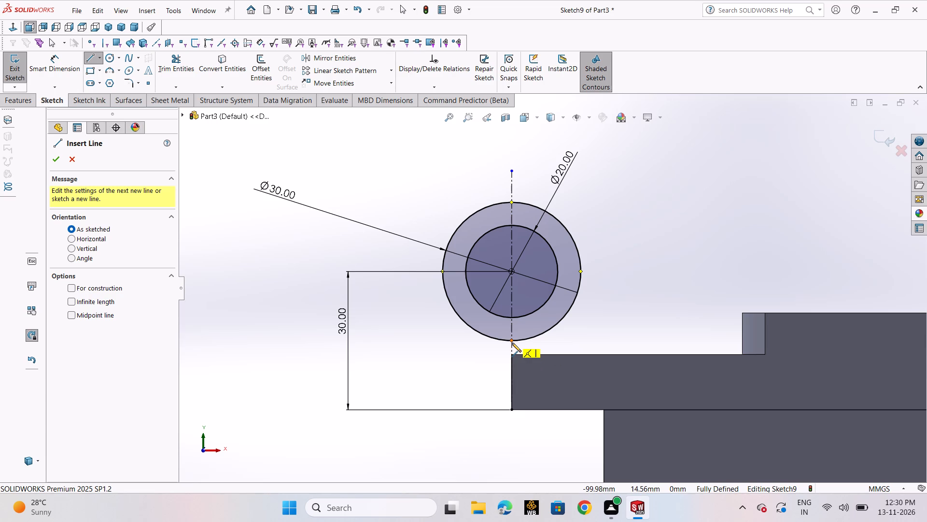
scroll(509, 336, down, 10)
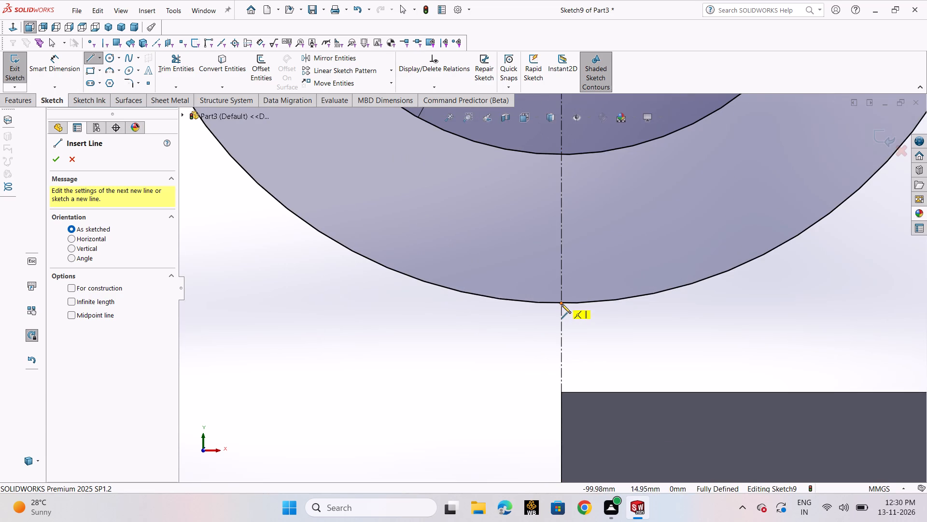
click(562, 304)
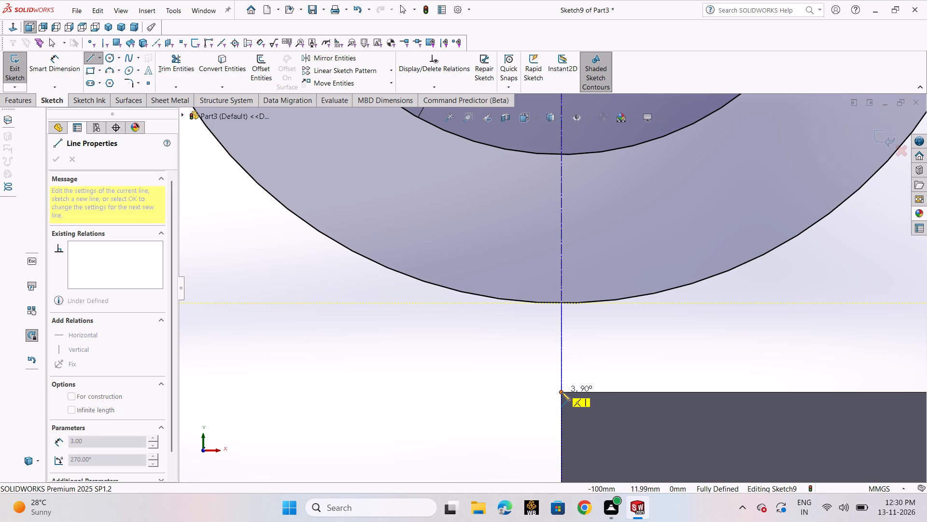
click(562, 392)
right_click(562, 392)
click(582, 396)
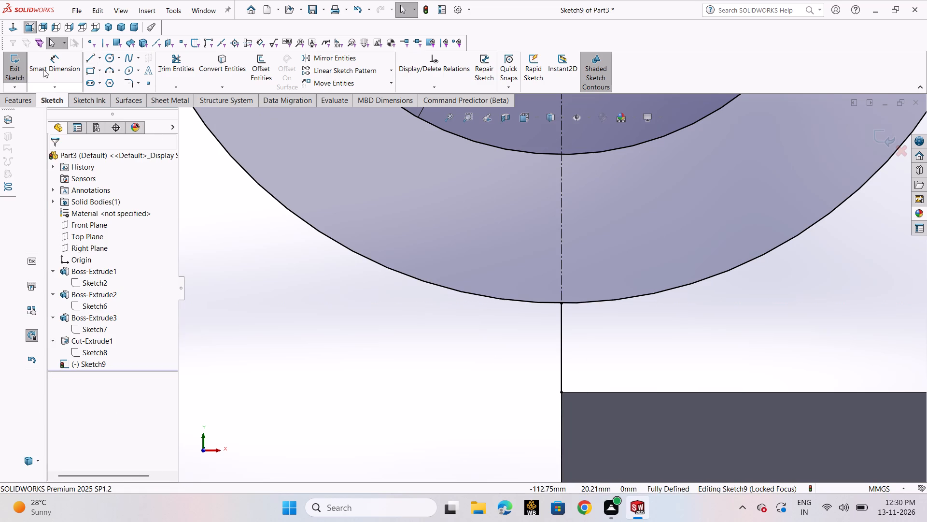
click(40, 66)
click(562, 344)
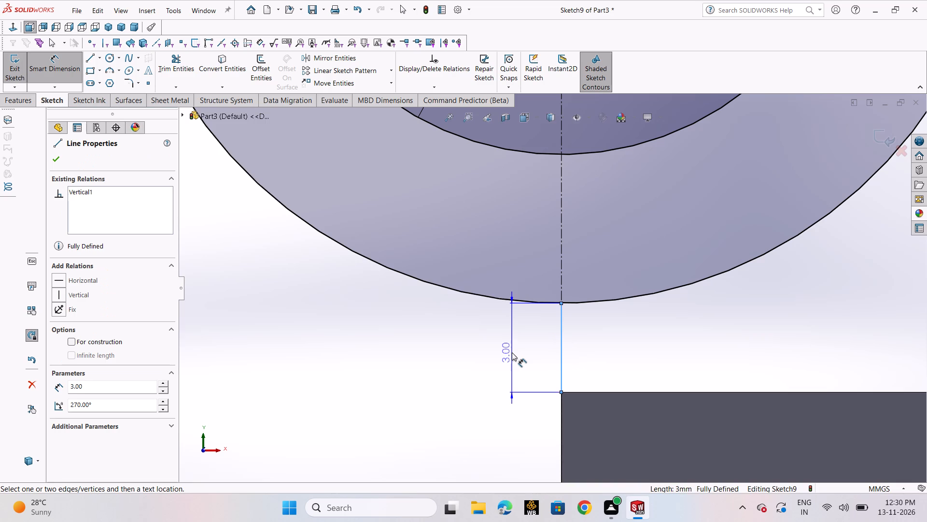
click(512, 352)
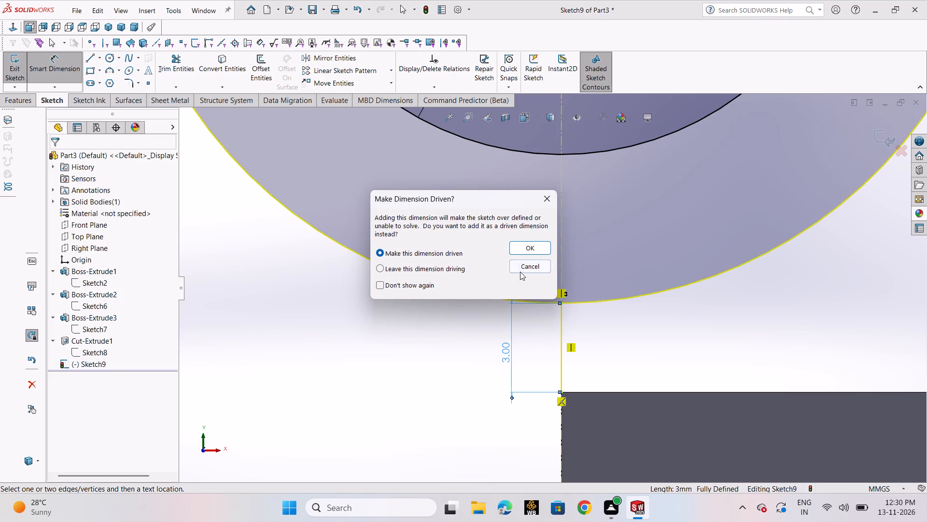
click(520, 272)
Set the vertical distance from the bar's lower corner to the circles' centre to 38 mm.
scroll(470, 329, up, 7)
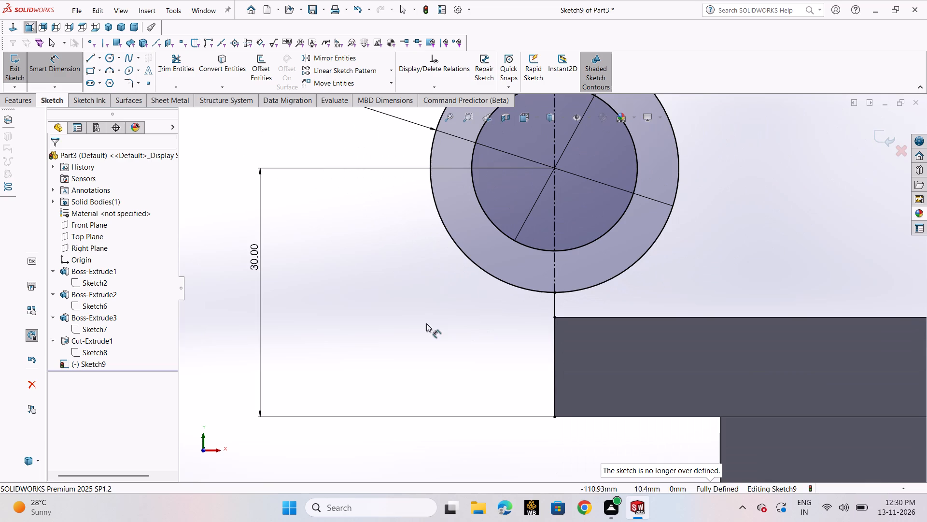
double_click(252, 259)
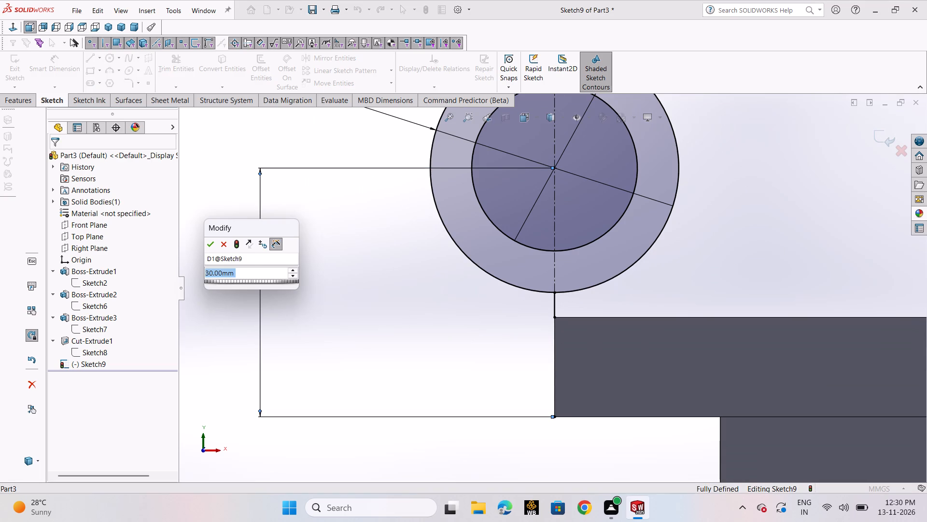
text(38)
key(Return)
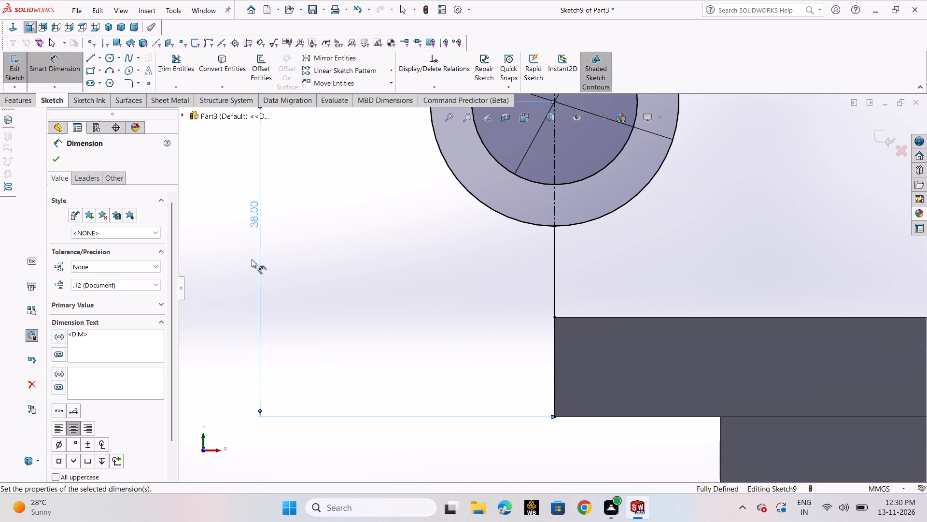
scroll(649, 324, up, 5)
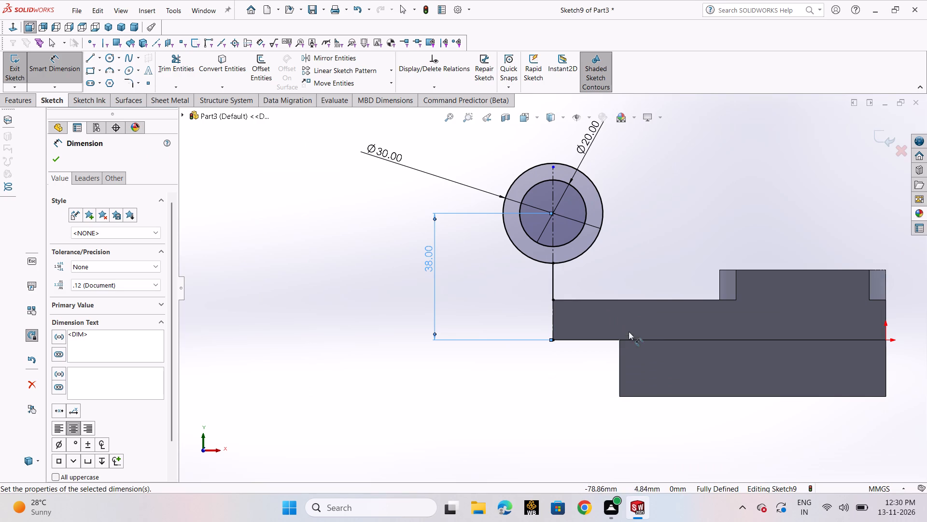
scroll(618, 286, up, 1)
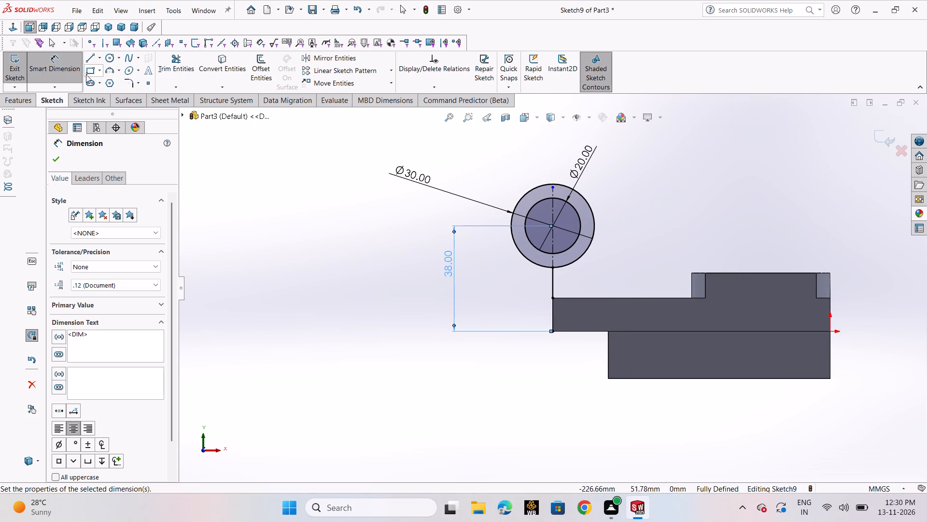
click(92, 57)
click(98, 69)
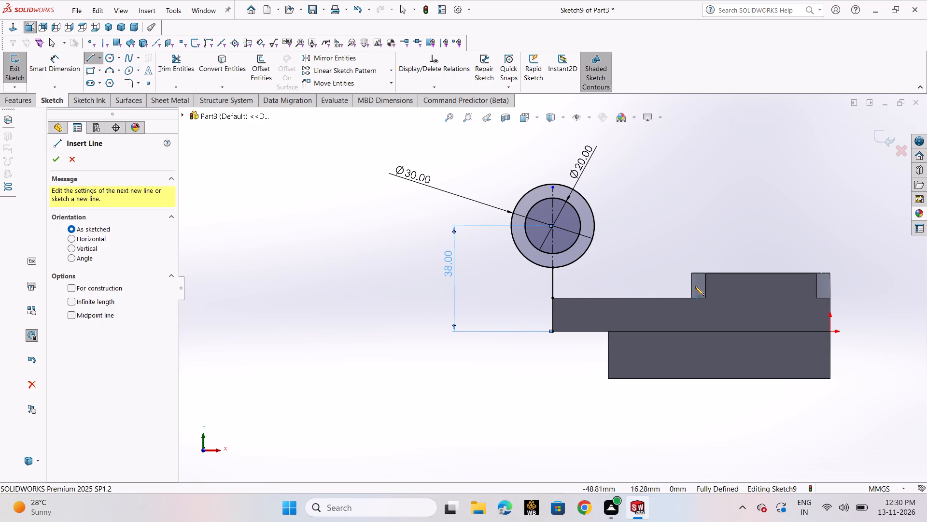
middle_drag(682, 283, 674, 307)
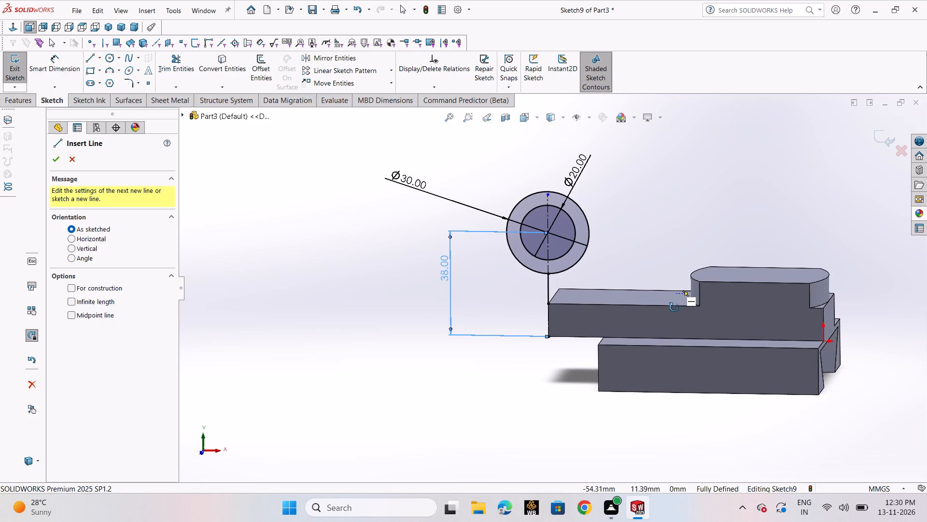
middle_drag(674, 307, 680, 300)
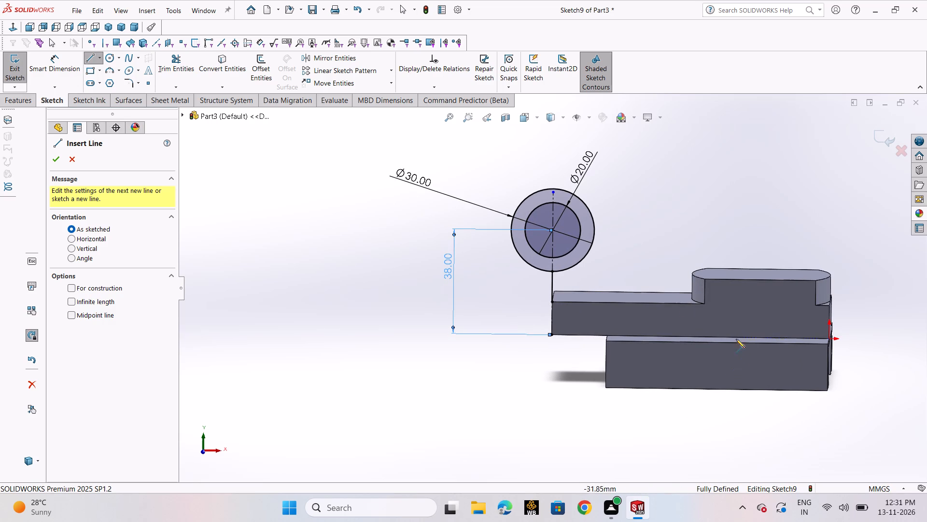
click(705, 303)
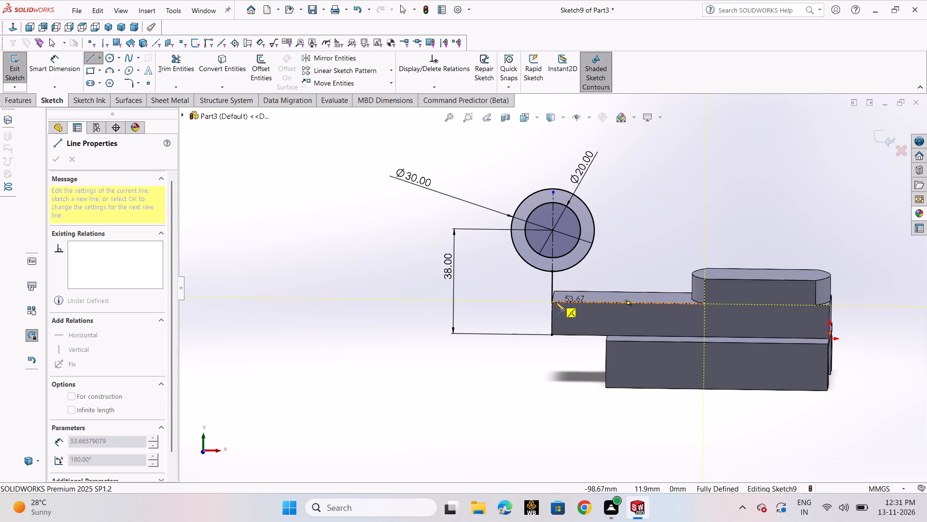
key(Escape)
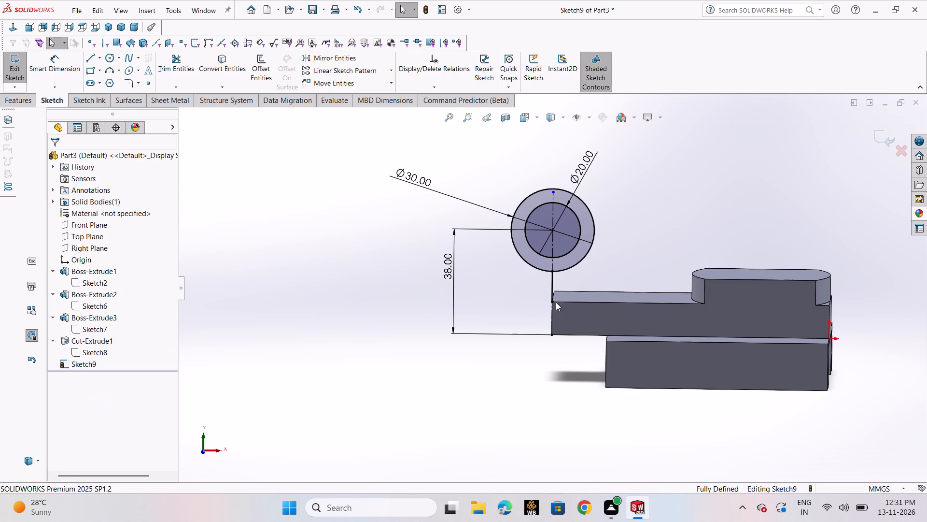
Draw a horizontal line about 68 mm long above the bar, from the boss's near corner to beyond the bar's overhanging end.
click(89, 56)
click(92, 64)
click(94, 71)
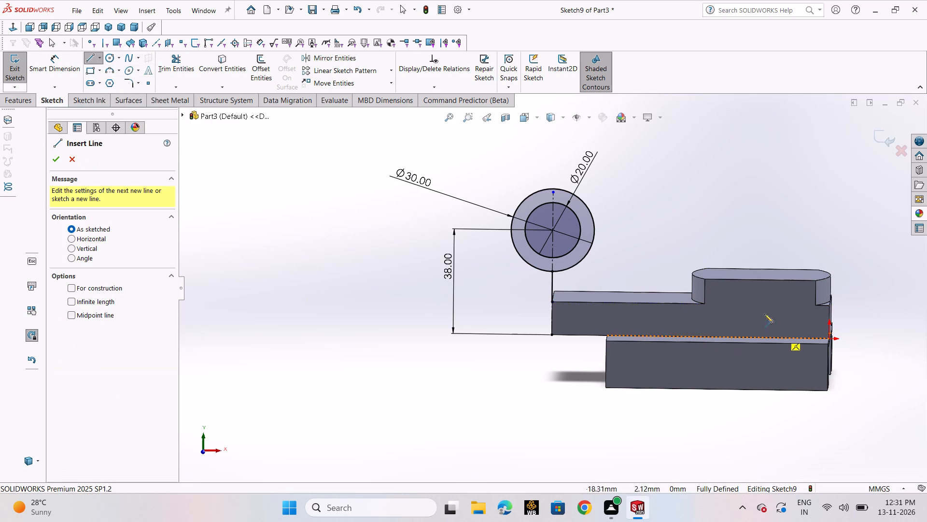
scroll(744, 290, down, 4)
click(619, 292)
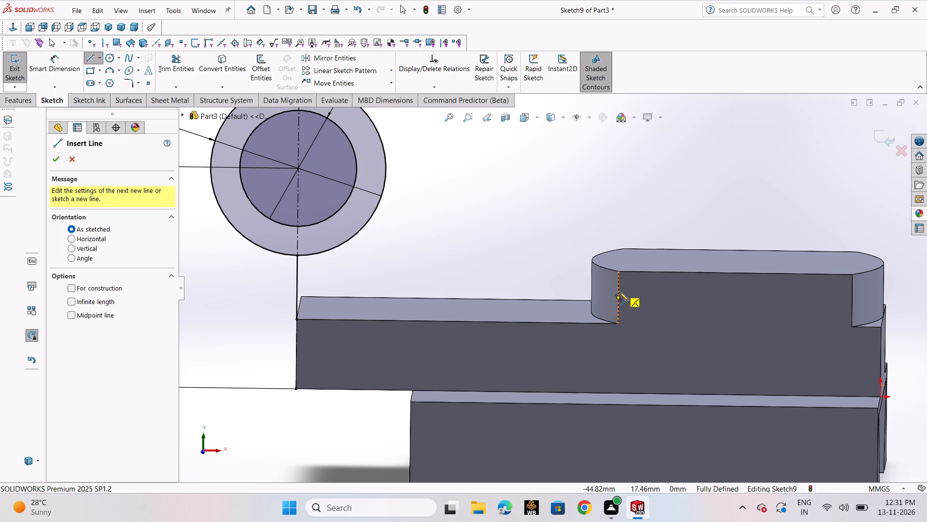
click(222, 284)
right_click(222, 284)
click(239, 290)
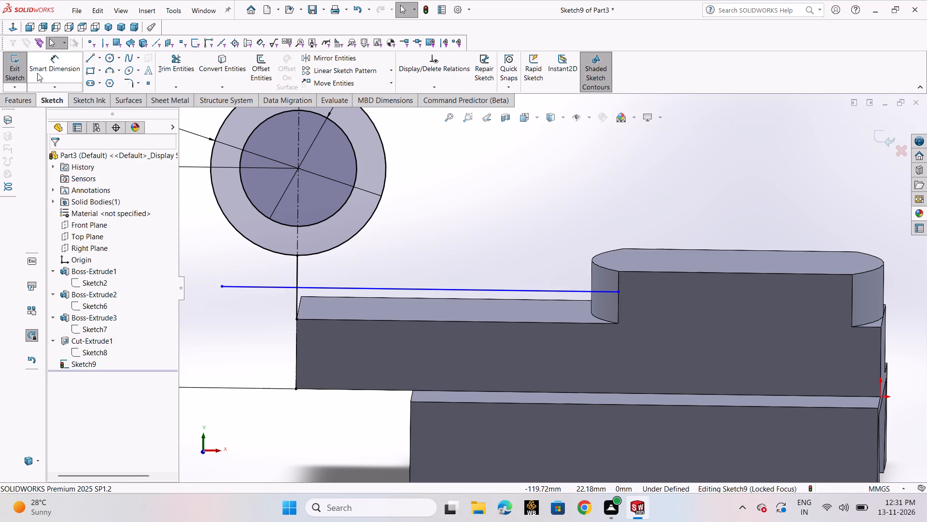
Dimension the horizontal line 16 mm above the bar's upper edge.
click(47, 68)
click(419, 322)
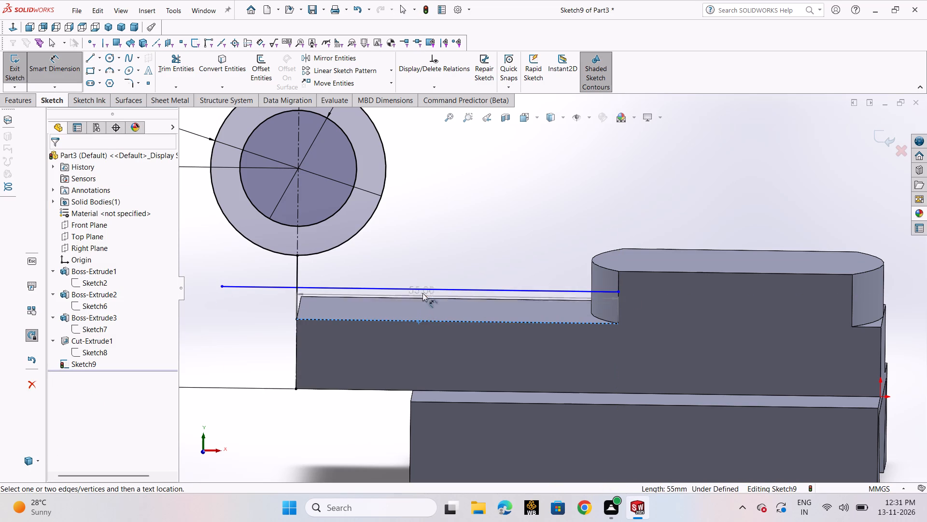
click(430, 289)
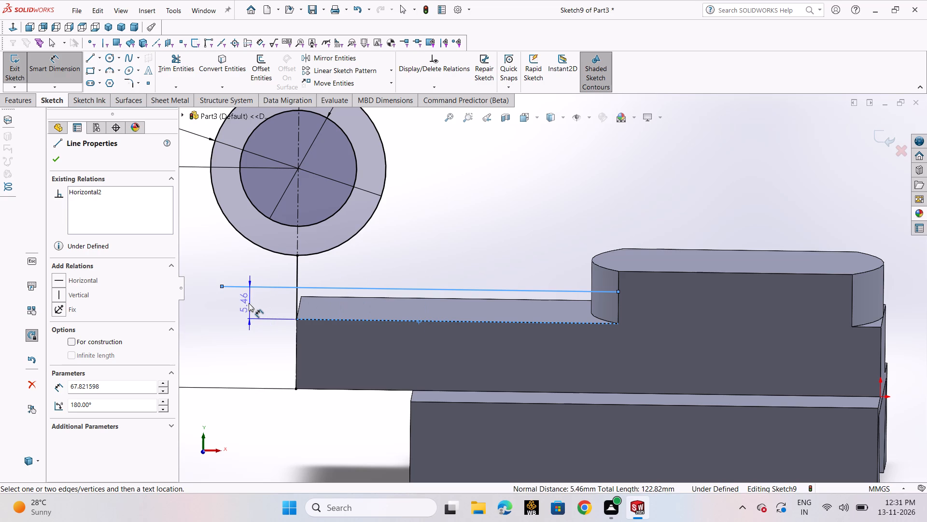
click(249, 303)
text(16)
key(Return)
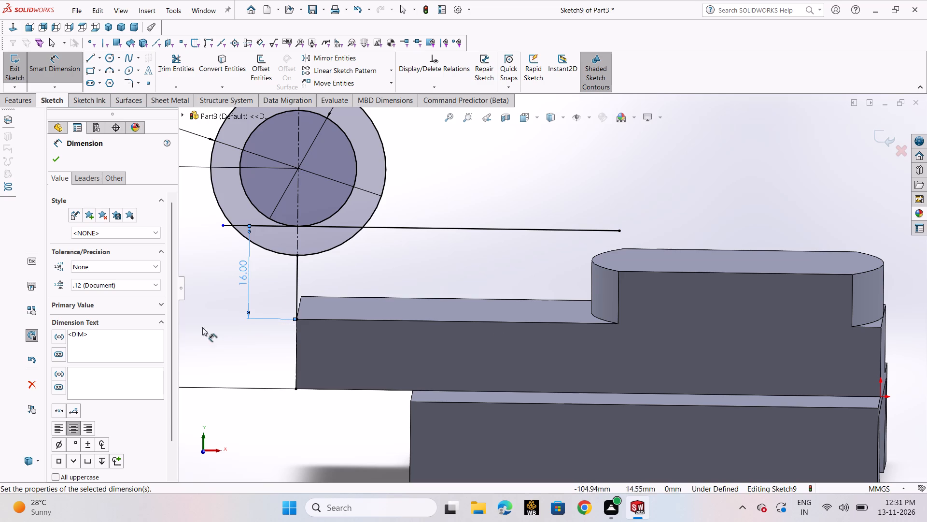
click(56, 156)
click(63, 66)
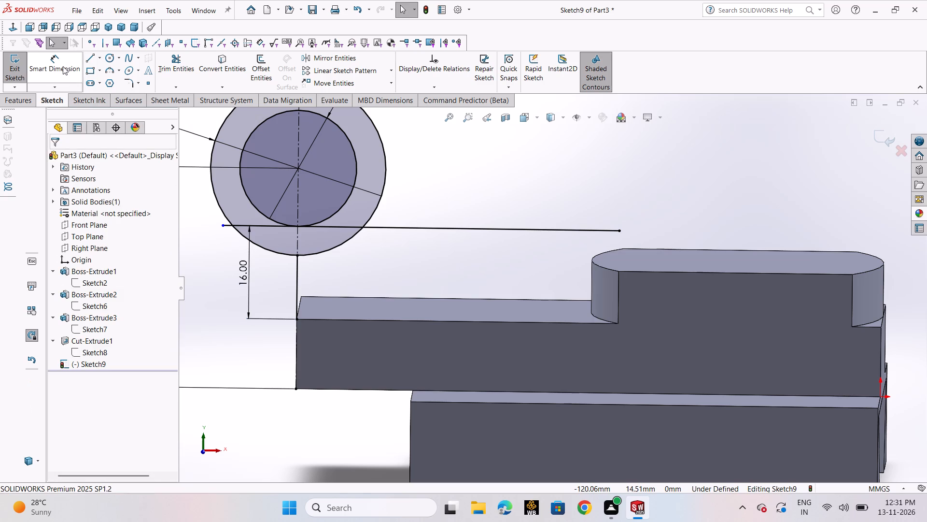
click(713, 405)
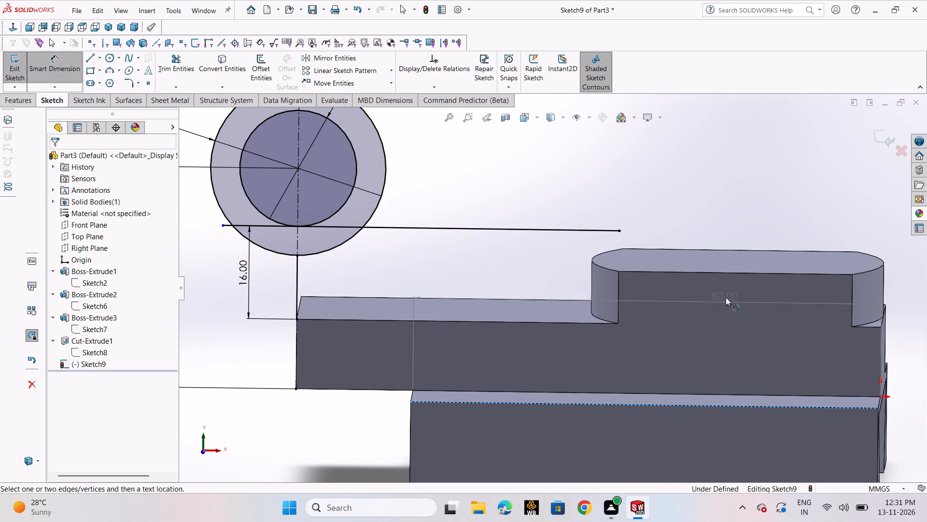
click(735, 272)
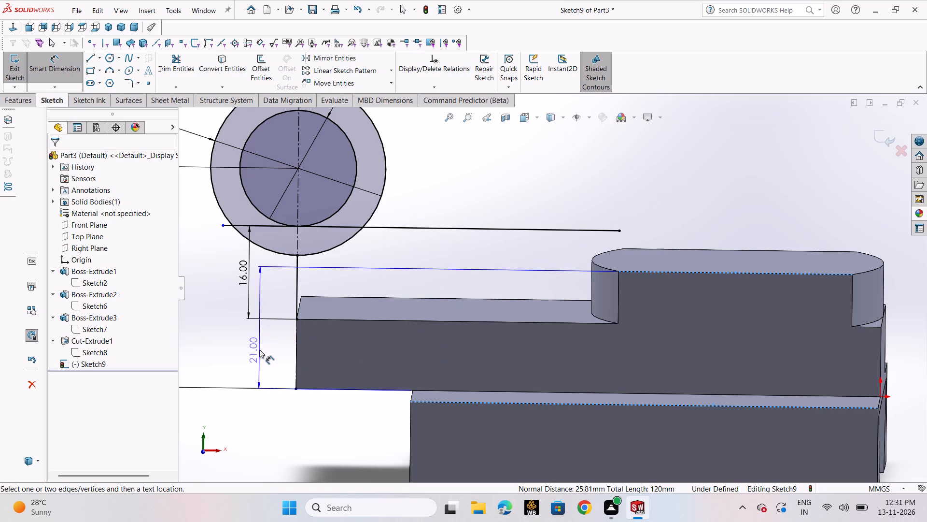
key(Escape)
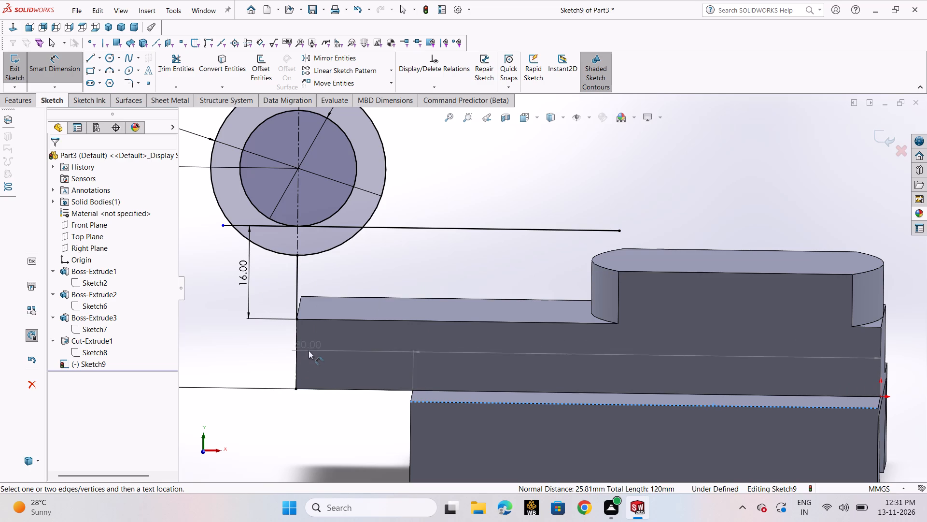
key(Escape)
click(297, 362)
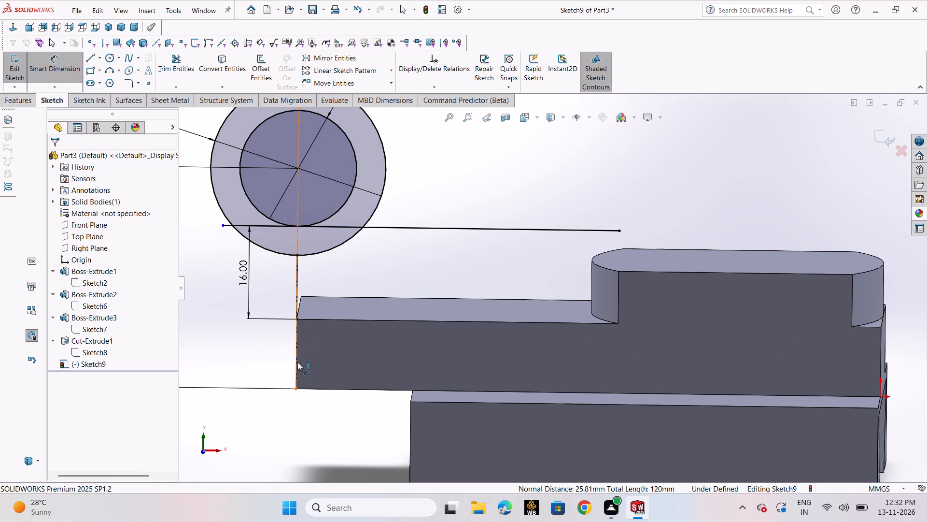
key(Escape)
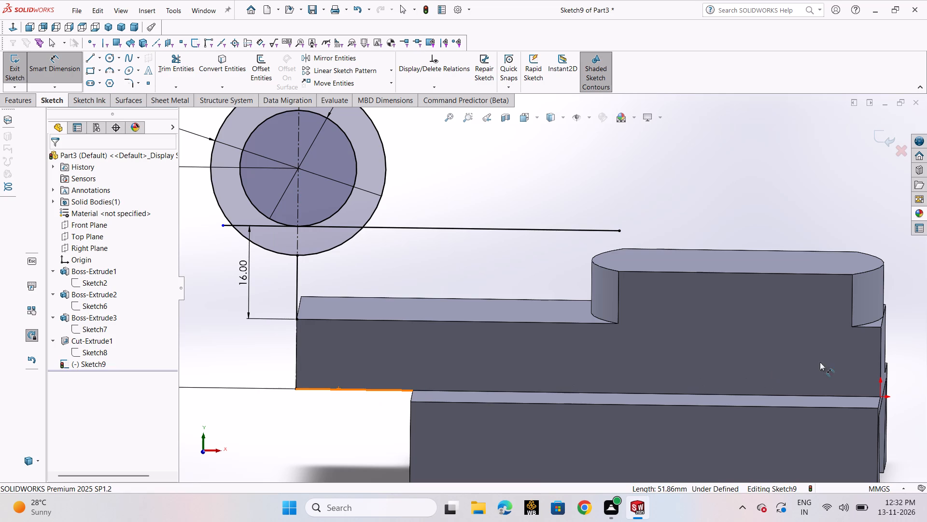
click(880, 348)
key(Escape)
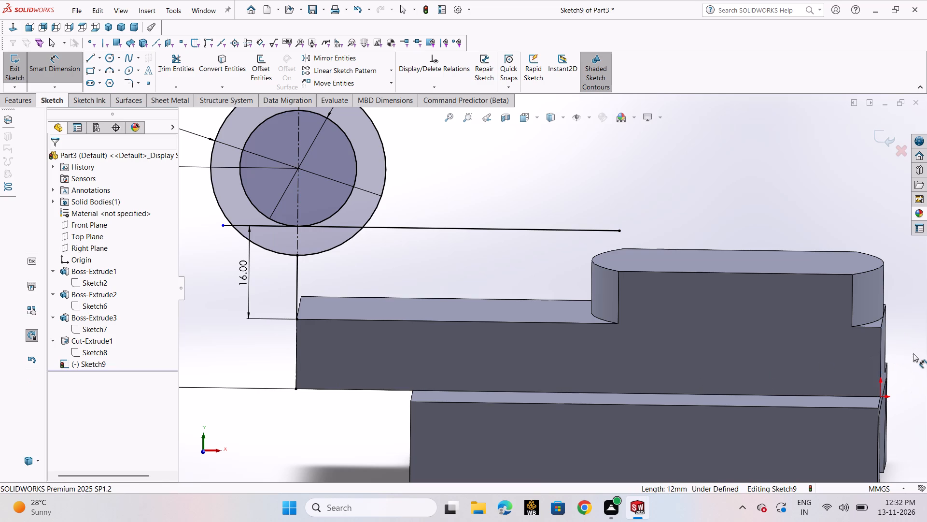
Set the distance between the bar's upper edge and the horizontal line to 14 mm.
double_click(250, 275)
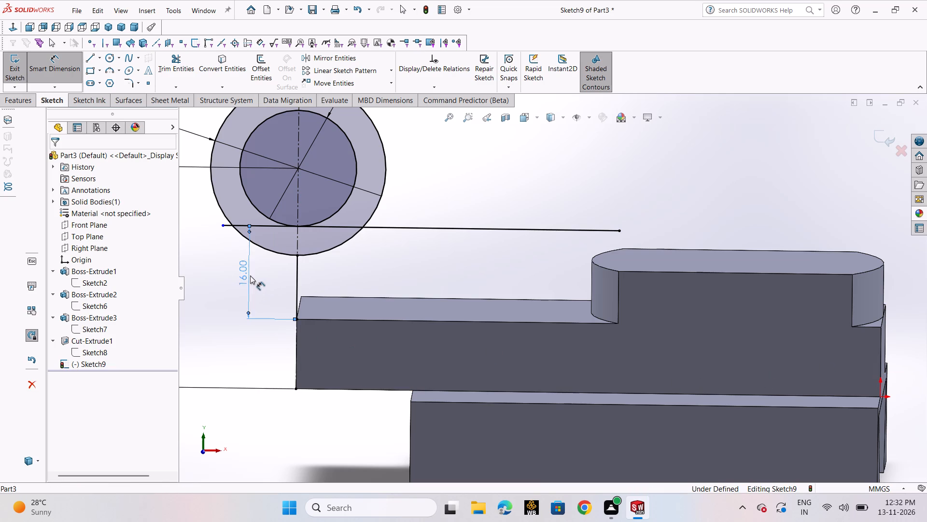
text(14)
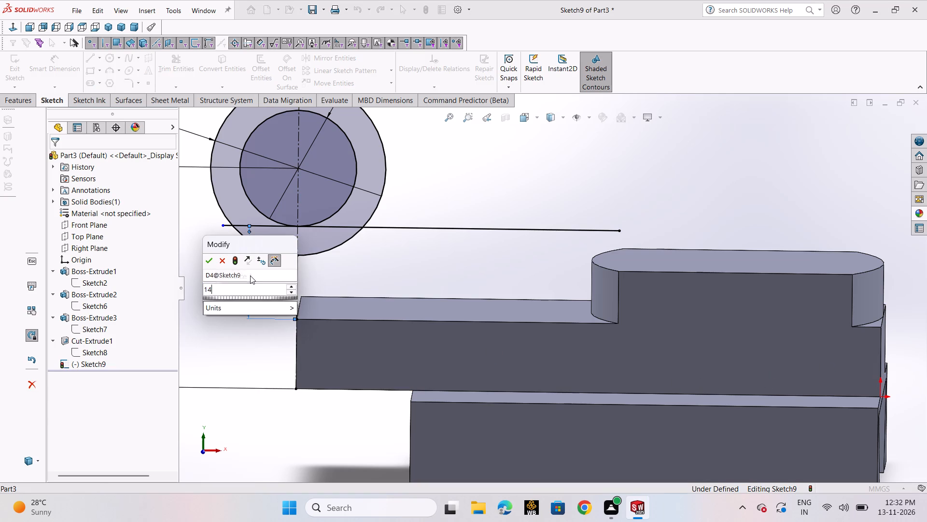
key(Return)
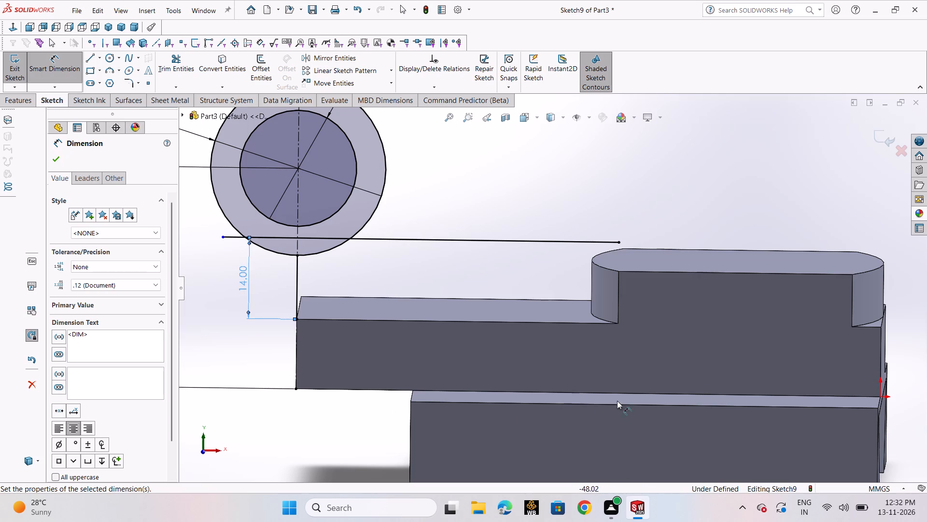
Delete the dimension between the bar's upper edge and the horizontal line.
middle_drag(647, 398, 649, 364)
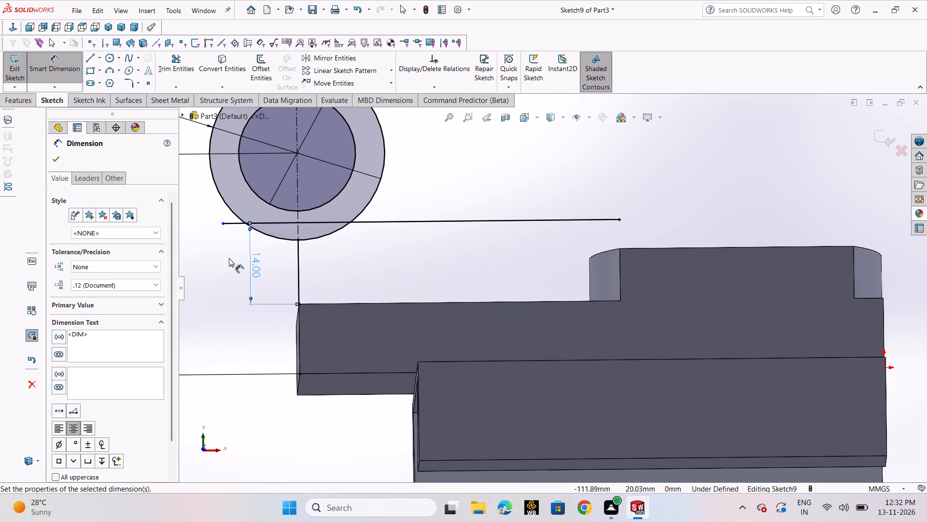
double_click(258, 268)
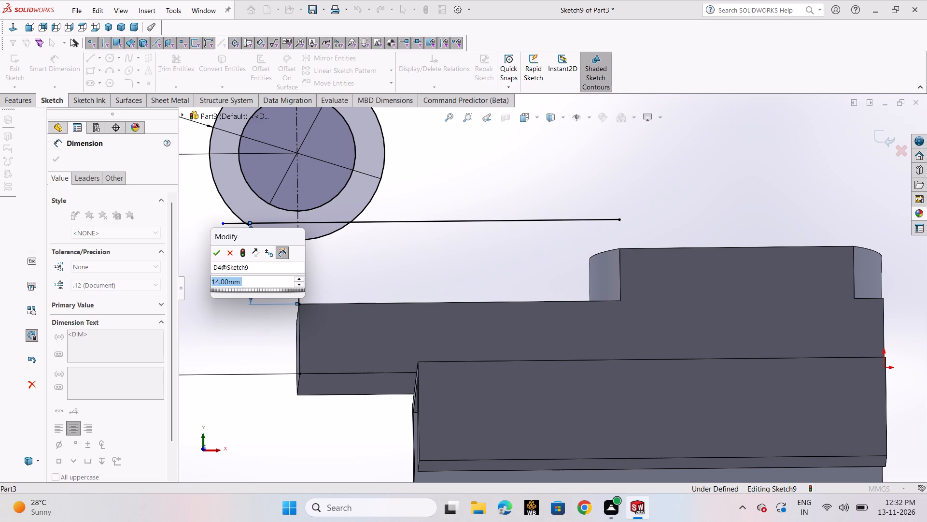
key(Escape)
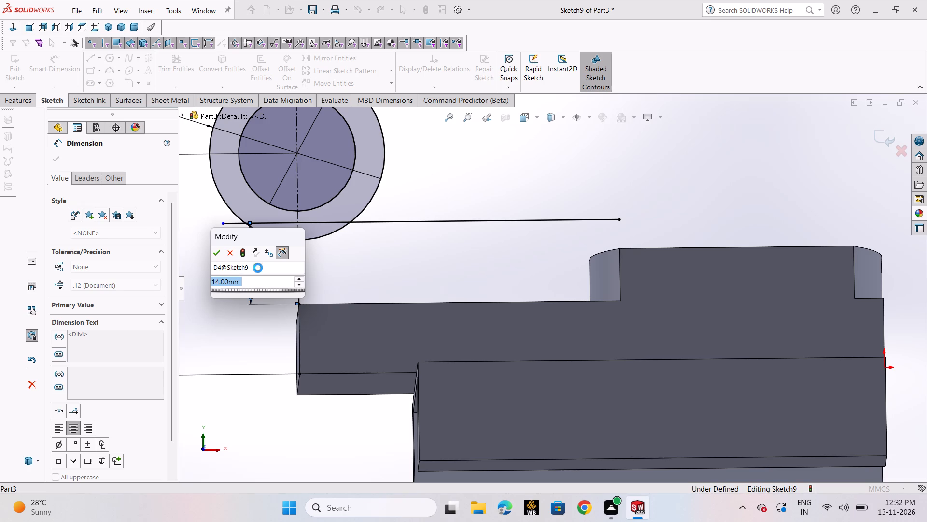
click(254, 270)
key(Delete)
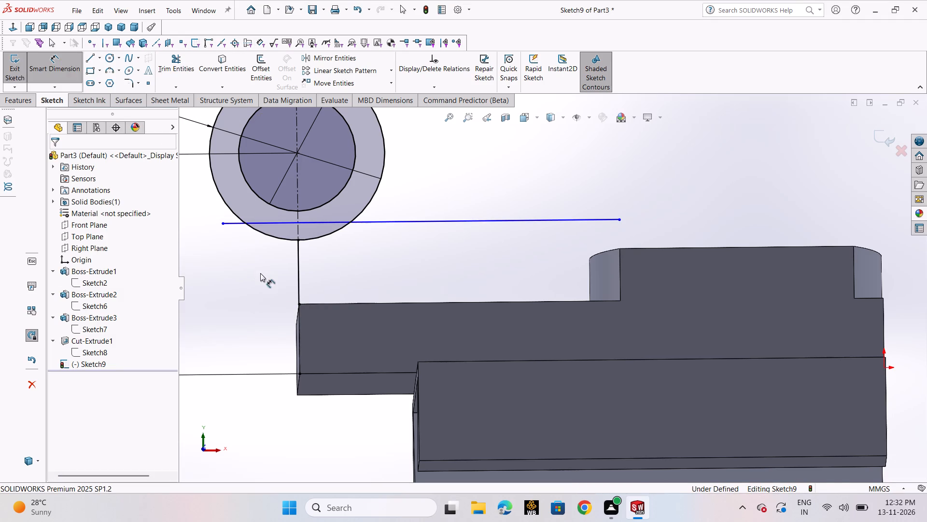
Dimension the horizontal line 16 mm above the lower edge of the bar's overhanging end.
click(418, 220)
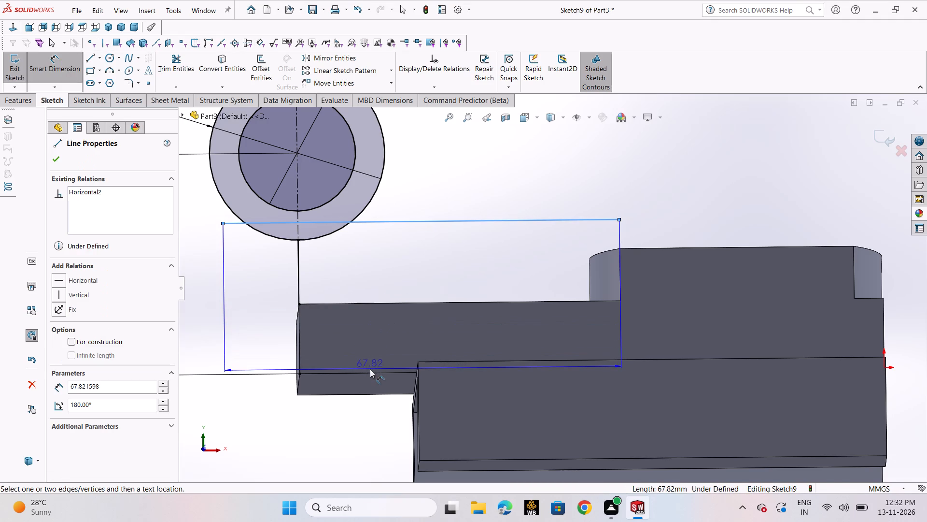
click(373, 374)
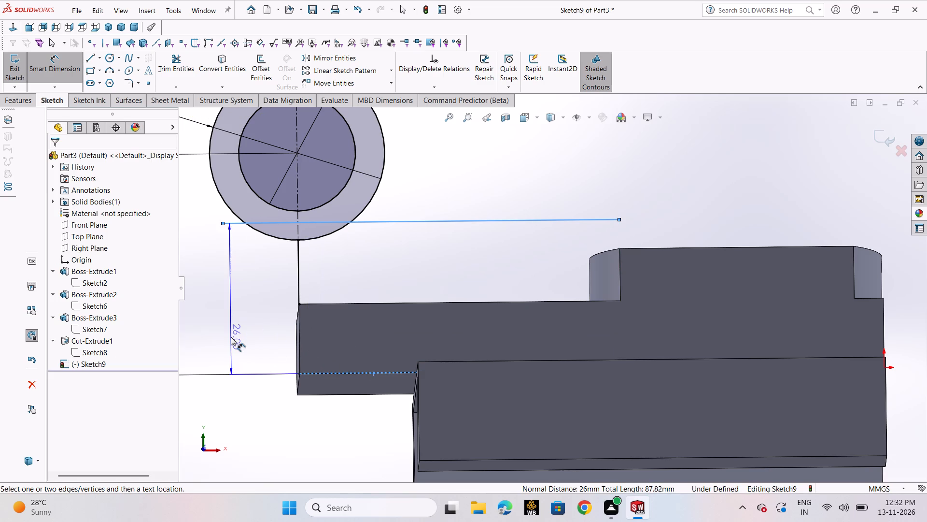
click(231, 337)
text(16)
key(Return)
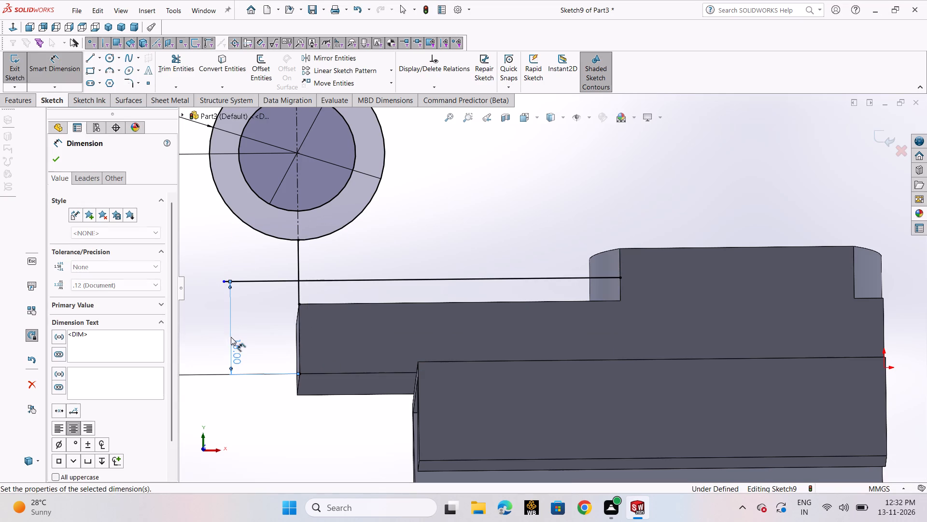
scroll(491, 288, up, 2)
middle_drag(506, 267, 504, 292)
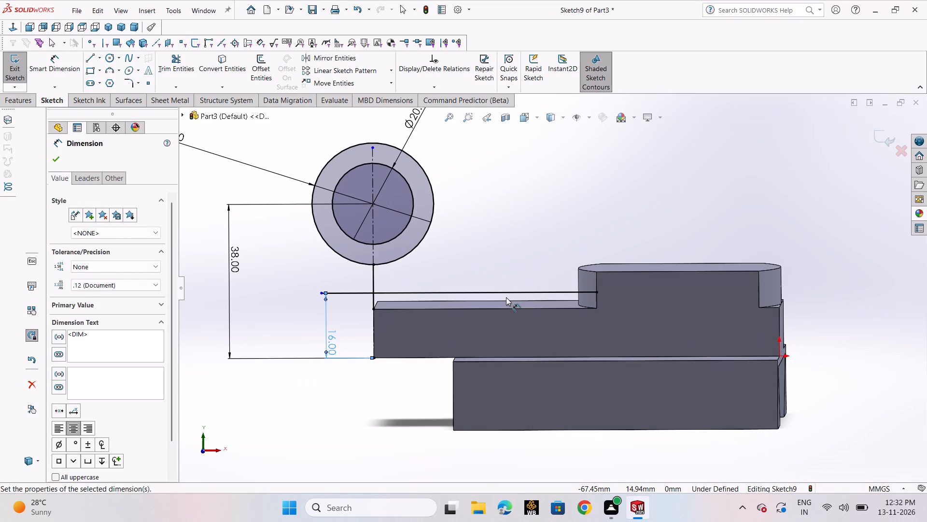
key(Escape)
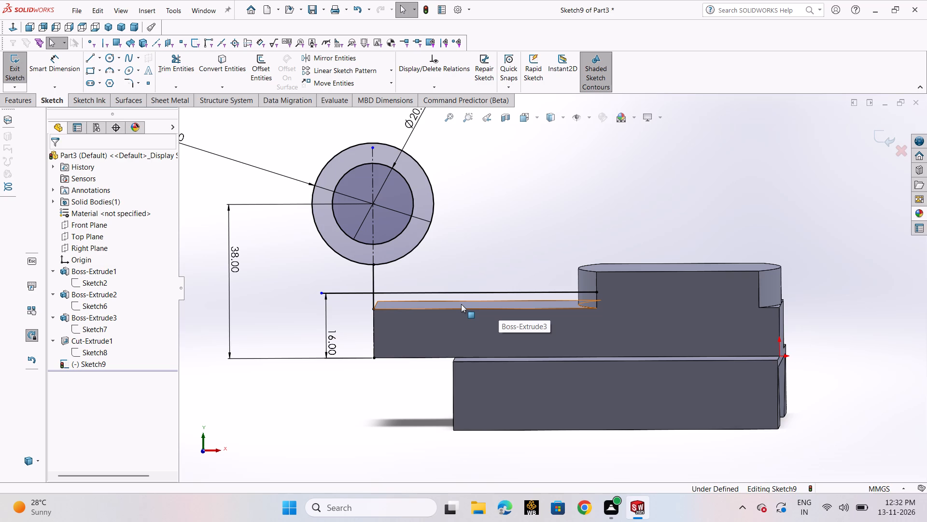
Draw a 22 mm vertical line from the outer circle's boss-side quadrant point down to the horizontal line.
click(91, 62)
click(95, 72)
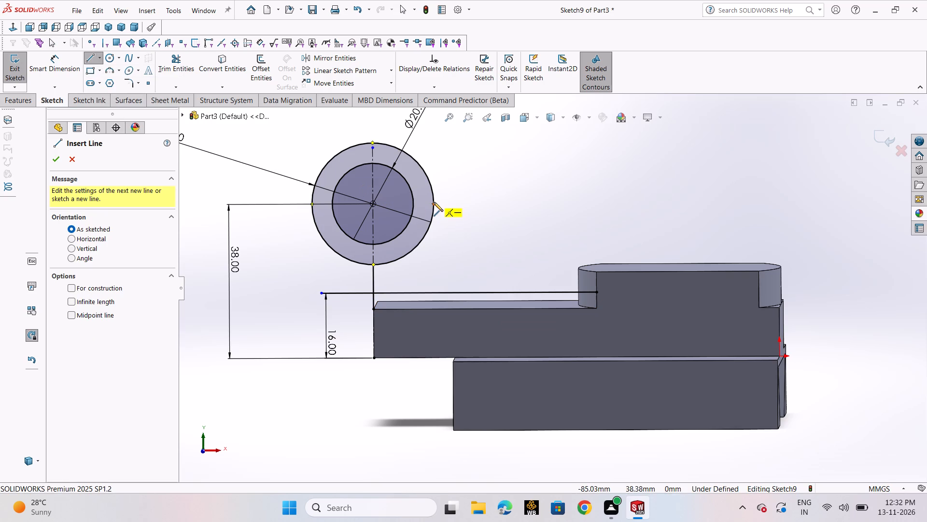
click(434, 202)
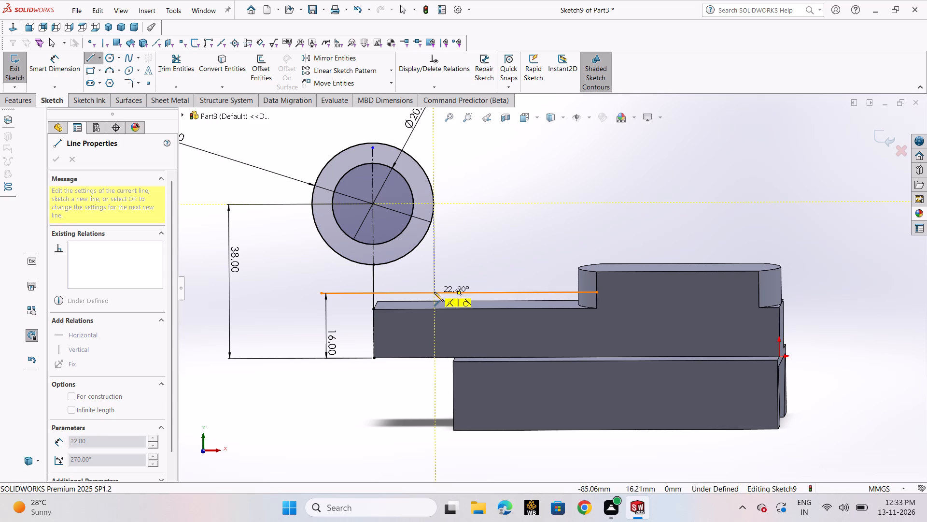
click(434, 292)
right_click(434, 292)
click(450, 303)
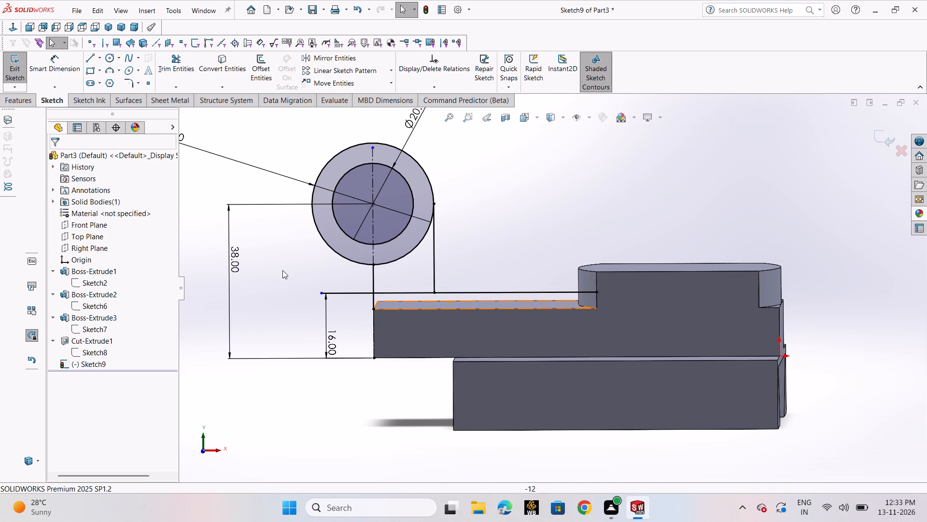
Delete the long horizontal line above the bar, which runs from beyond the bar's overhanging end to the boss.
click(348, 295)
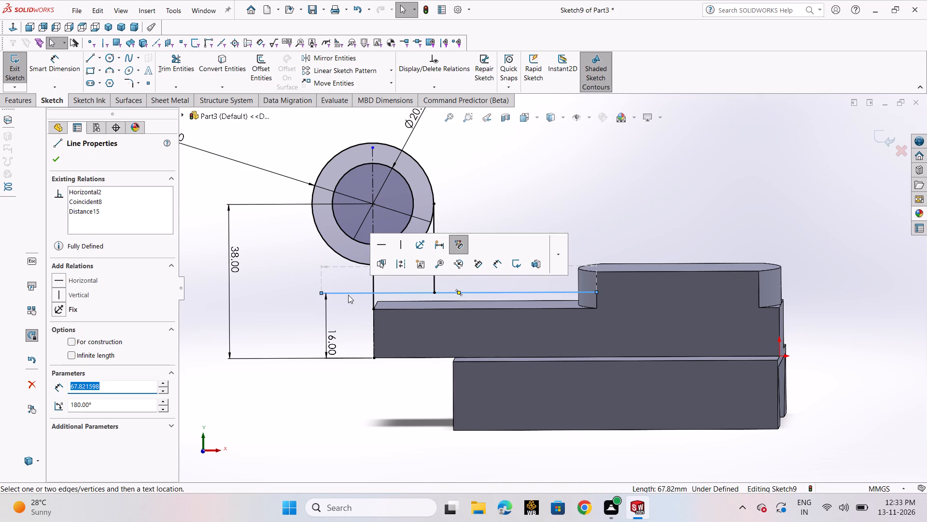
key(Delete)
click(403, 253)
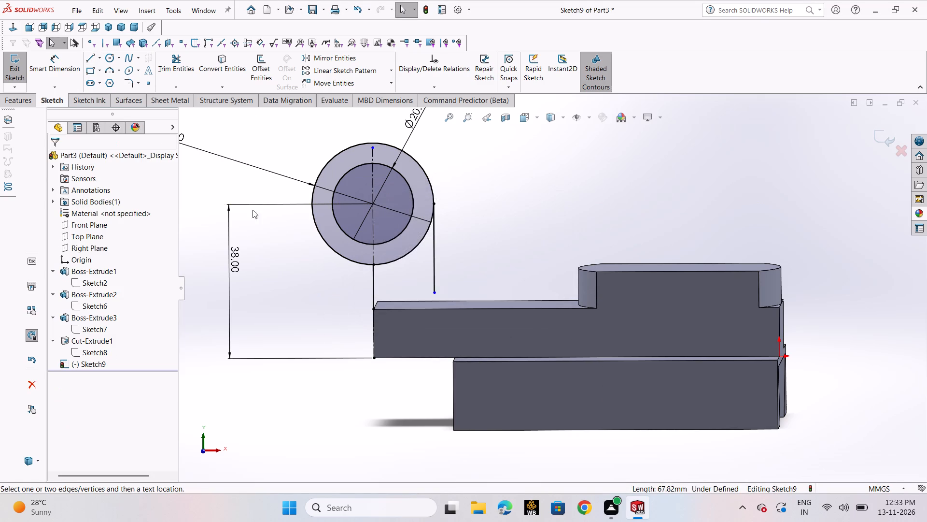
Dimension the lower endpoint of the ring's vertical line 16 mm above the lower edge of the bar's overhanging end.
click(69, 74)
click(430, 359)
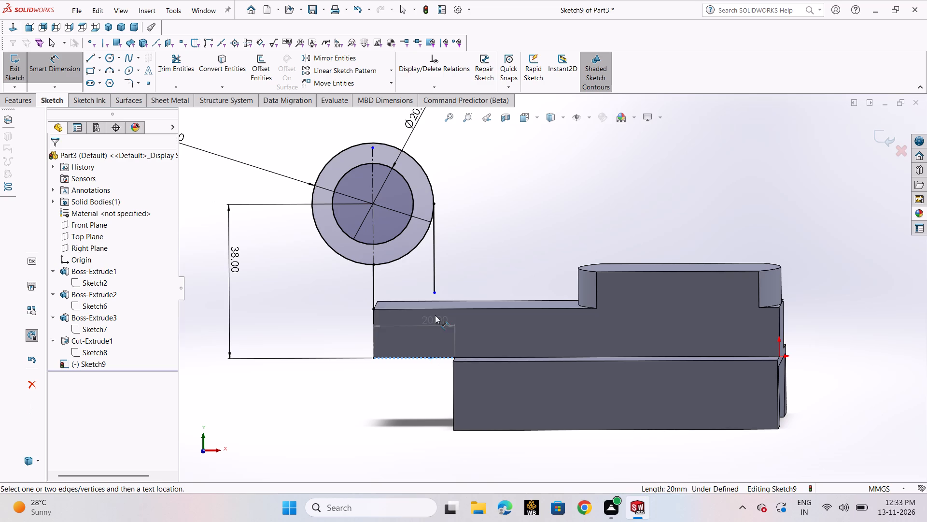
click(433, 292)
click(254, 314)
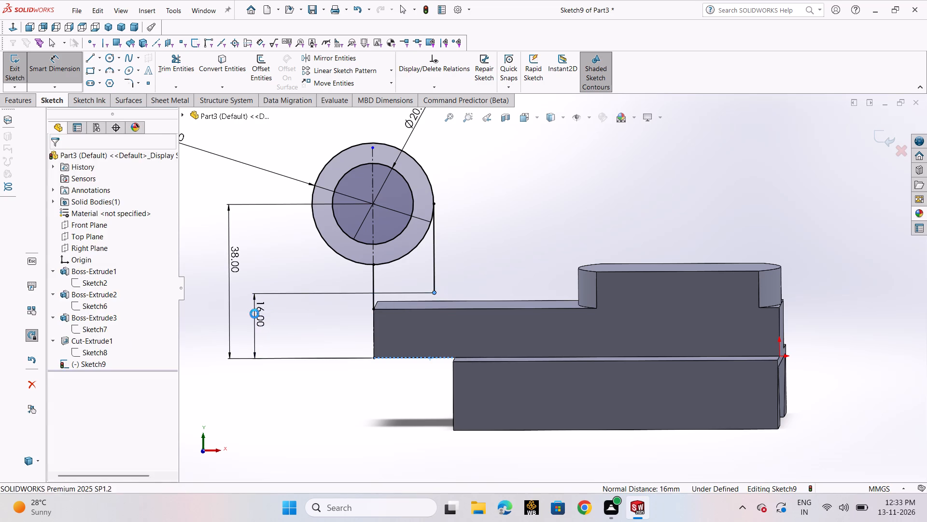
click(210, 301)
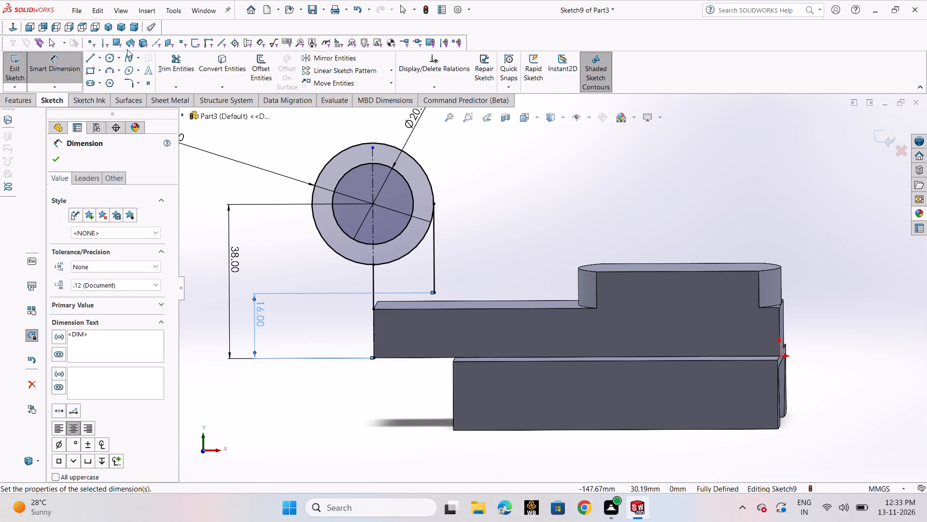
Draw a 40 mm horizontal line from the vertical line's lower endpoint to the boss's near vertical edge.
click(87, 58)
click(98, 73)
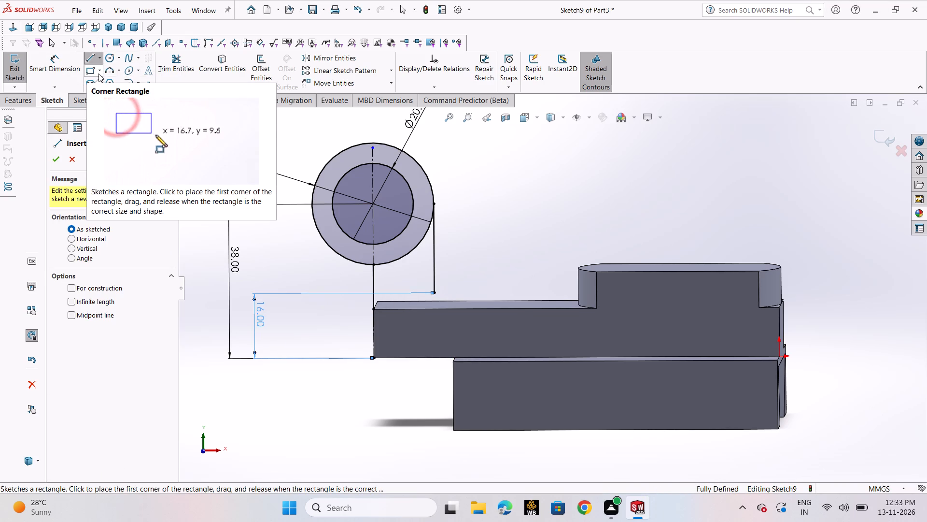
click(434, 294)
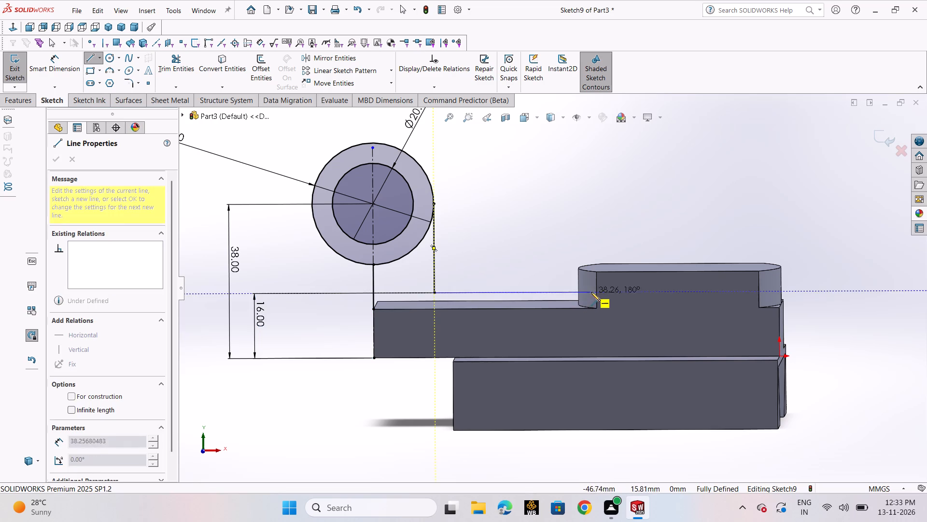
click(599, 292)
right_click(599, 292)
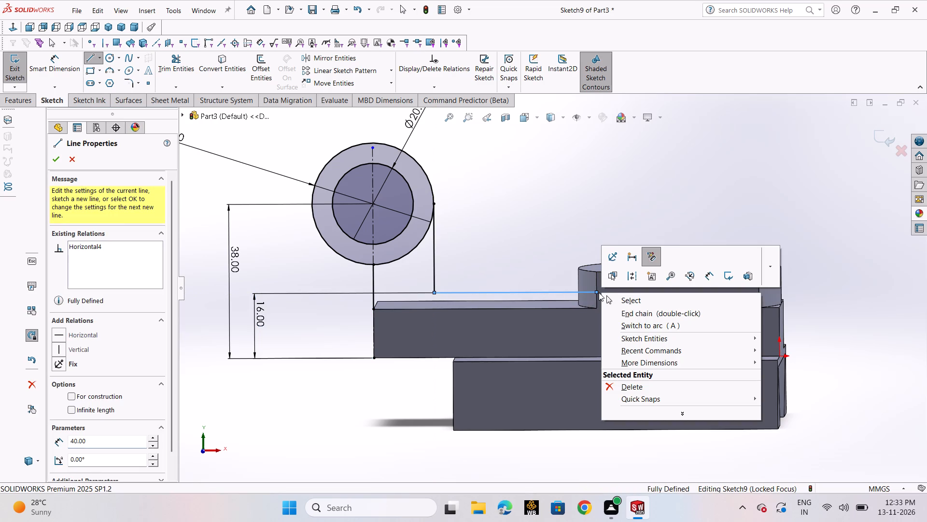
click(605, 299)
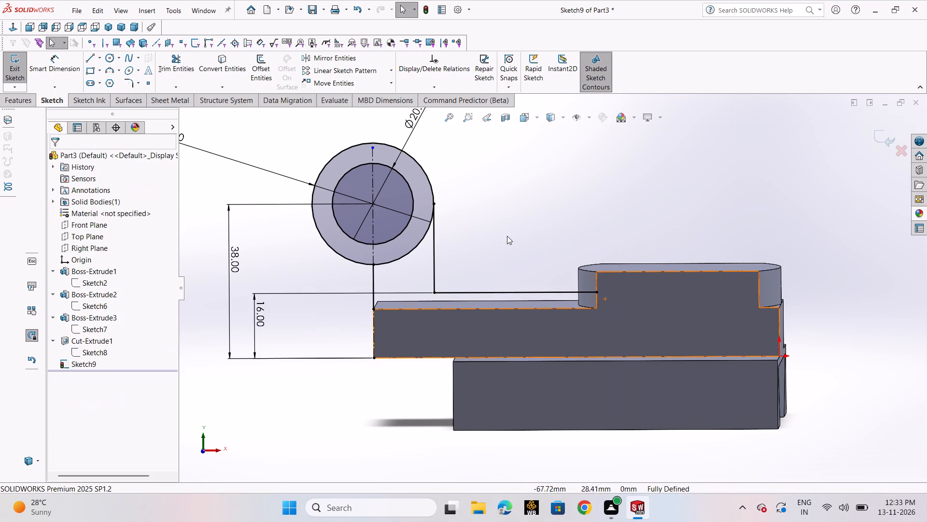
click(507, 235)
Convert the bar's upper front edge between the overhanging end and the boss into a sketch line.
click(225, 65)
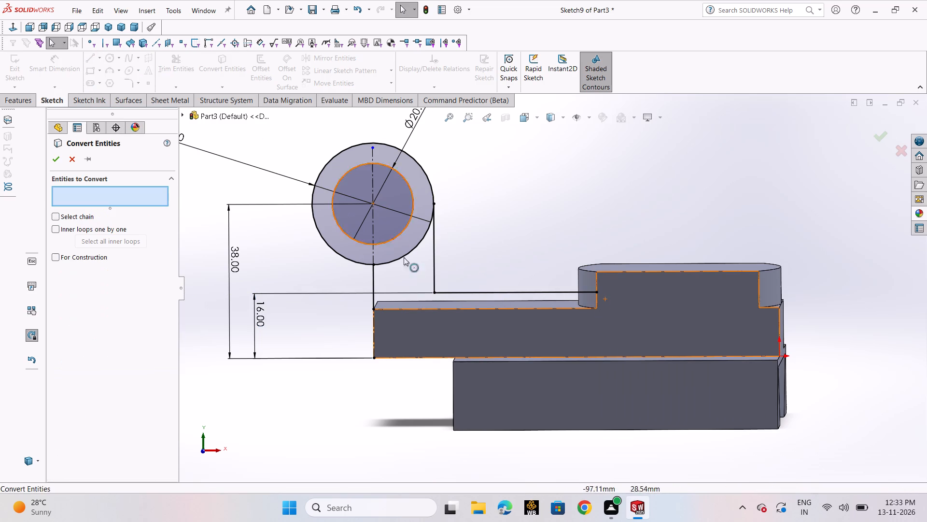
click(437, 309)
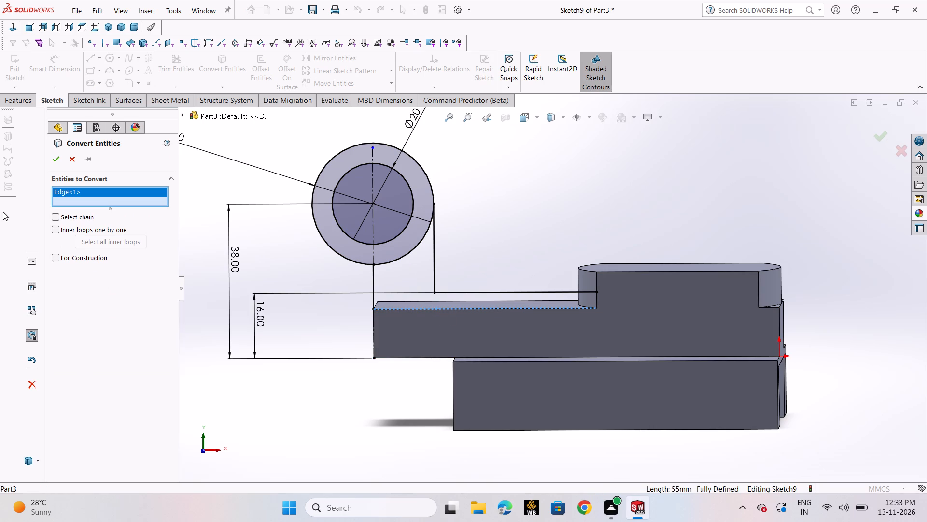
click(53, 160)
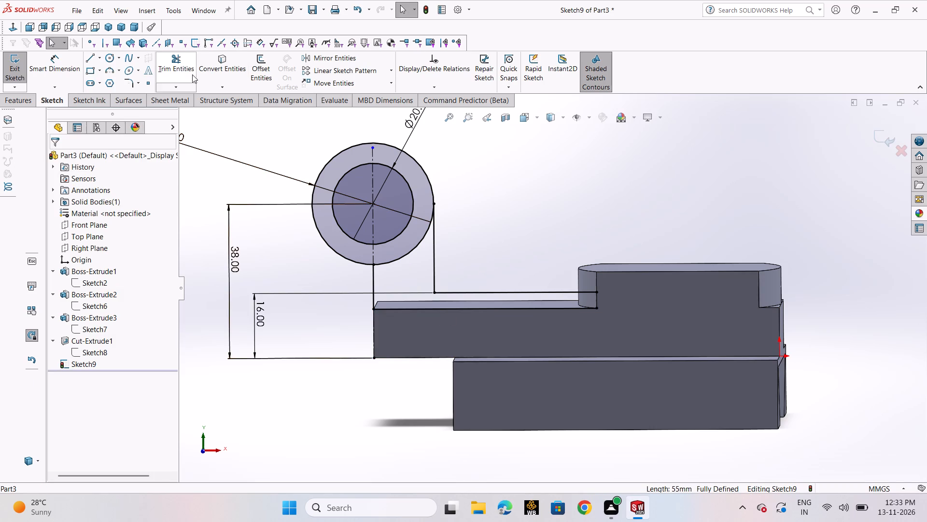
Draw a 4 mm vertical line along the boss edge, joining the horizontal line's end to the converted bar edge.
click(94, 62)
click(100, 74)
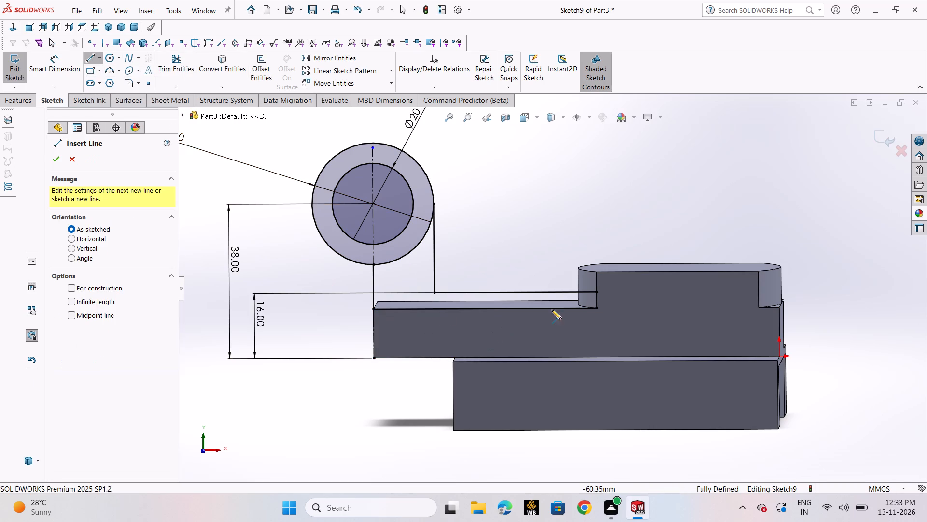
click(596, 292)
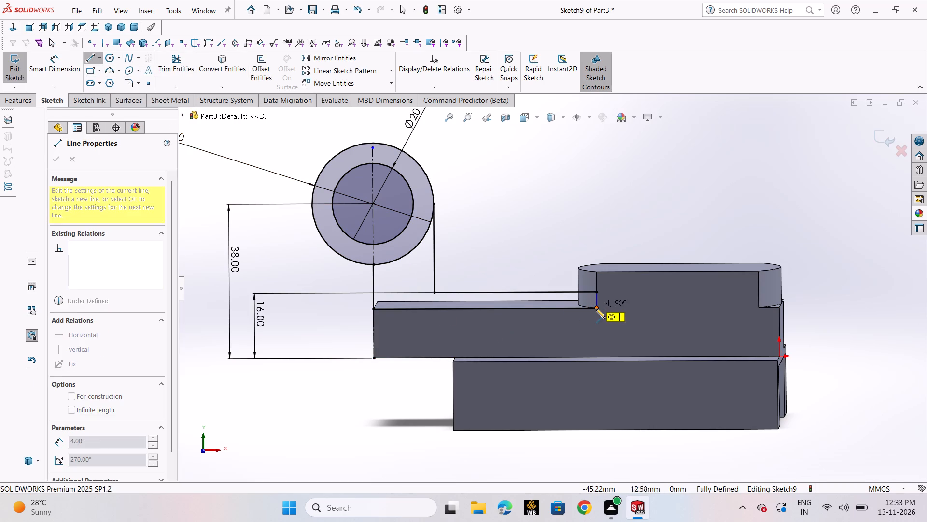
click(596, 309)
right_click(596, 309)
click(615, 318)
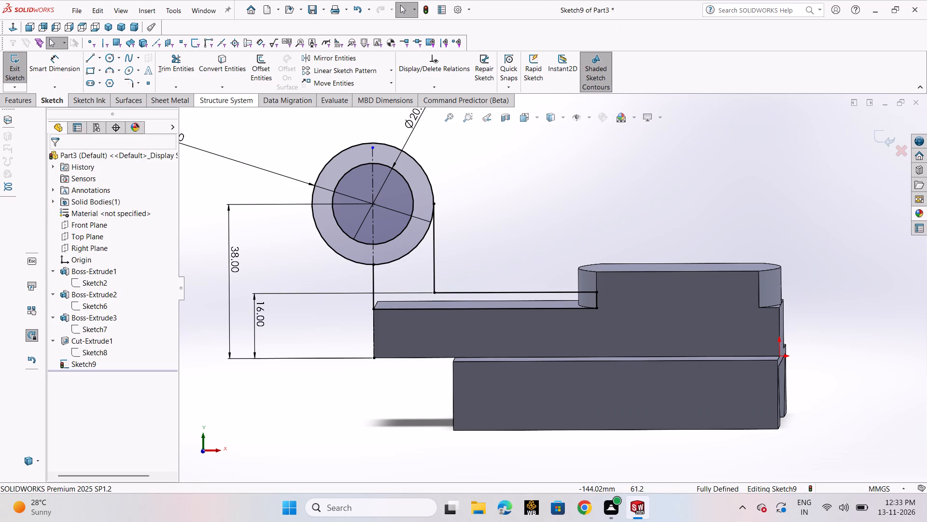
Power-trim the outer circle's lower arc between the two vertical web lines and exit the sketch.
click(166, 57)
drag(421, 261, 418, 248)
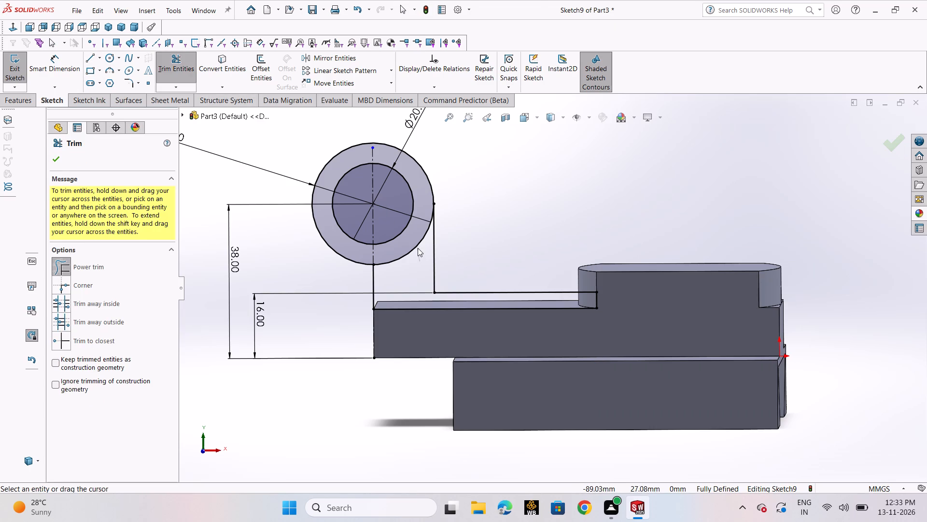
drag(418, 248, 417, 241)
scroll(414, 270, up, 1)
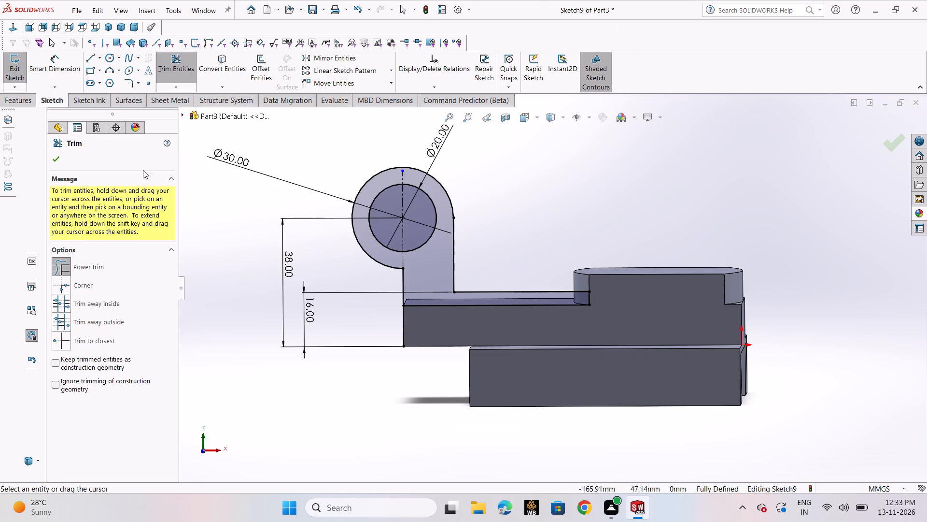
click(56, 154)
scroll(737, 229, up, 1)
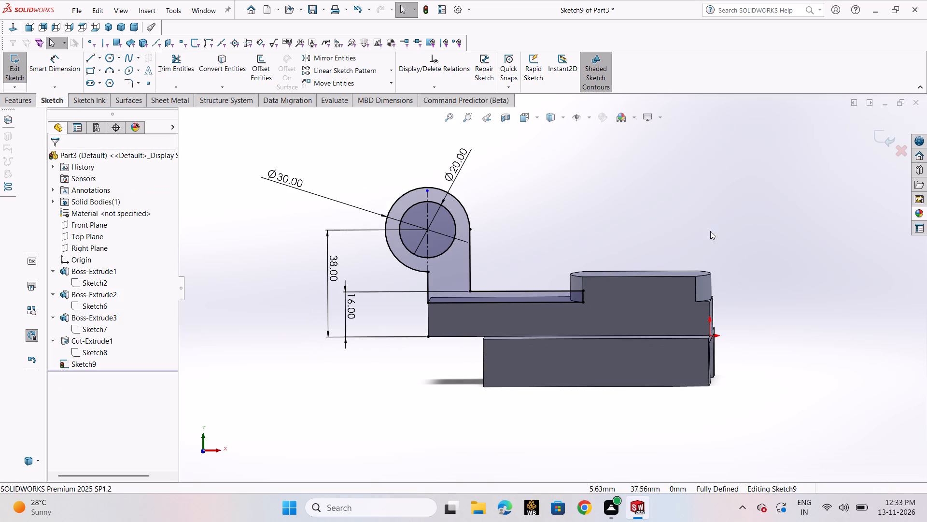
middle_drag(673, 229, 657, 255)
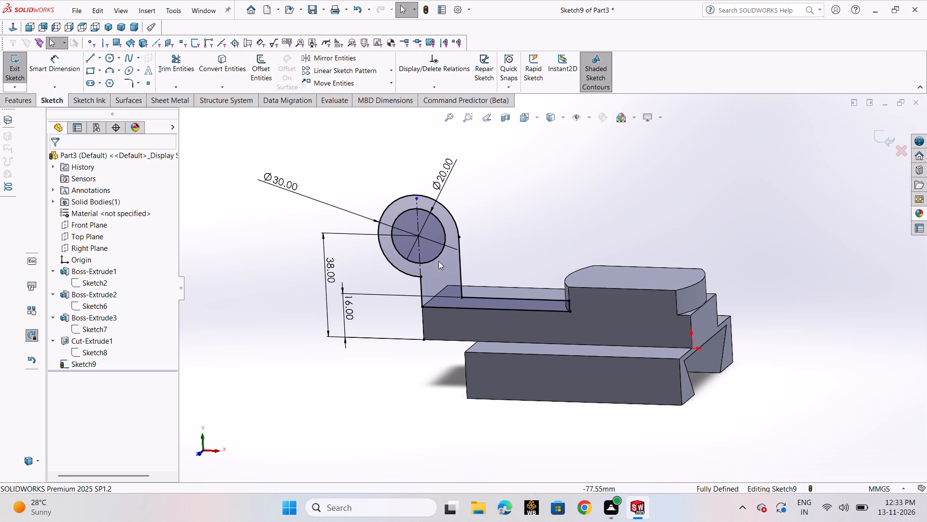
click(17, 75)
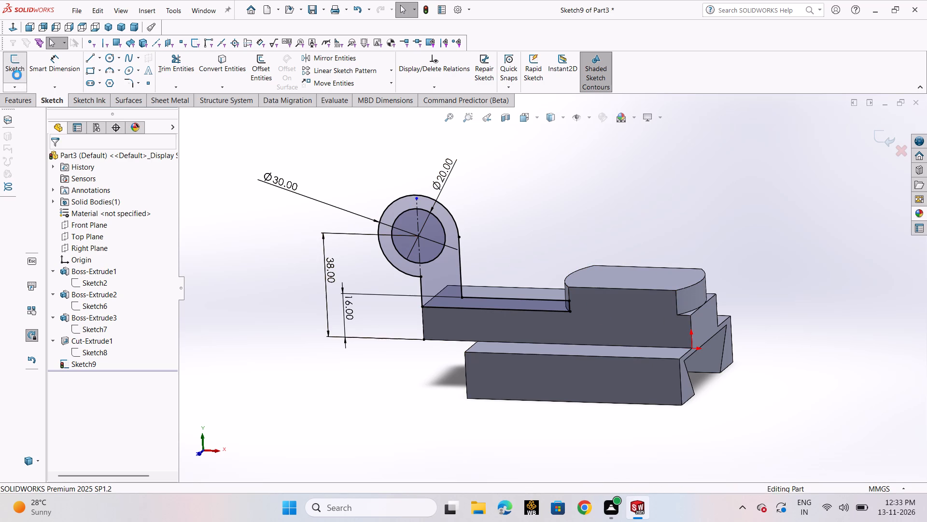
Create a sketch on the Front Plane containing all of Sketch9's geometry as converted entities, and exit it.
click(97, 228)
middle_drag(798, 325, 780, 324)
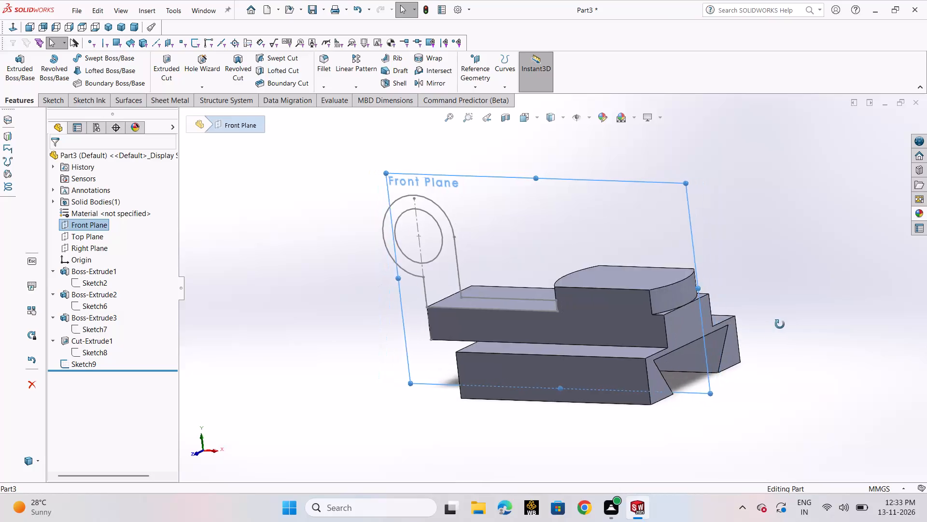
middle_drag(780, 324, 748, 345)
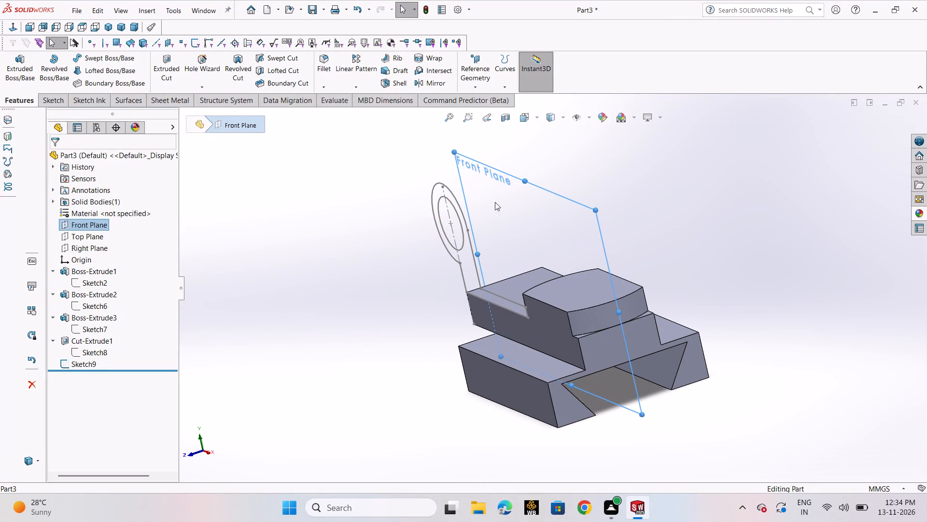
right_click(104, 225)
click(123, 211)
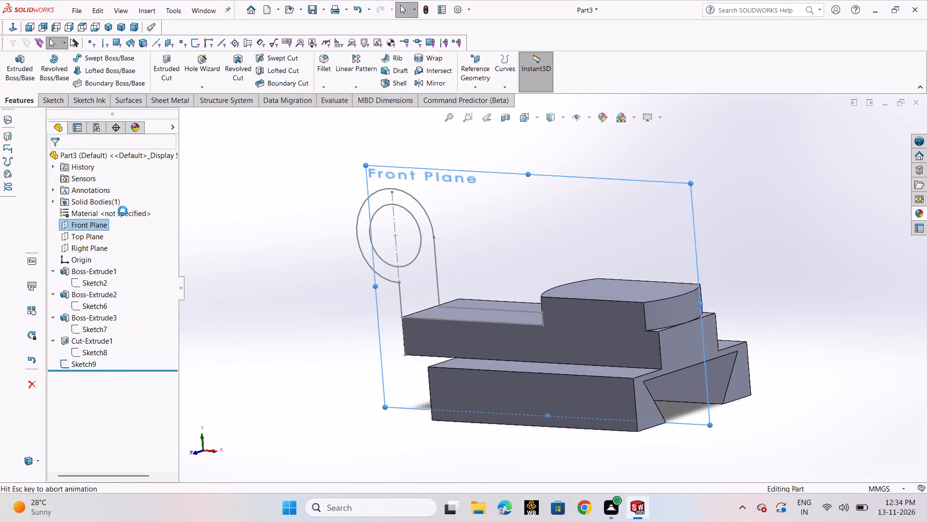
click(221, 70)
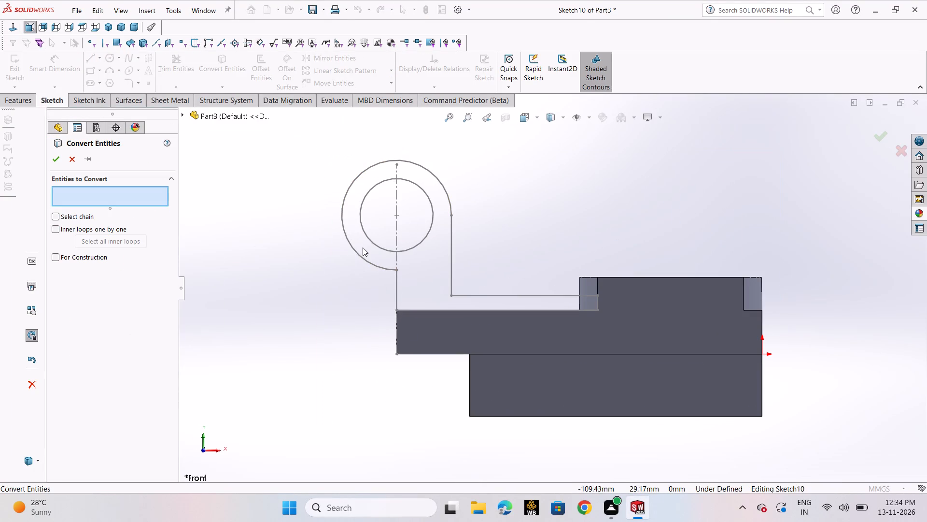
click(183, 117)
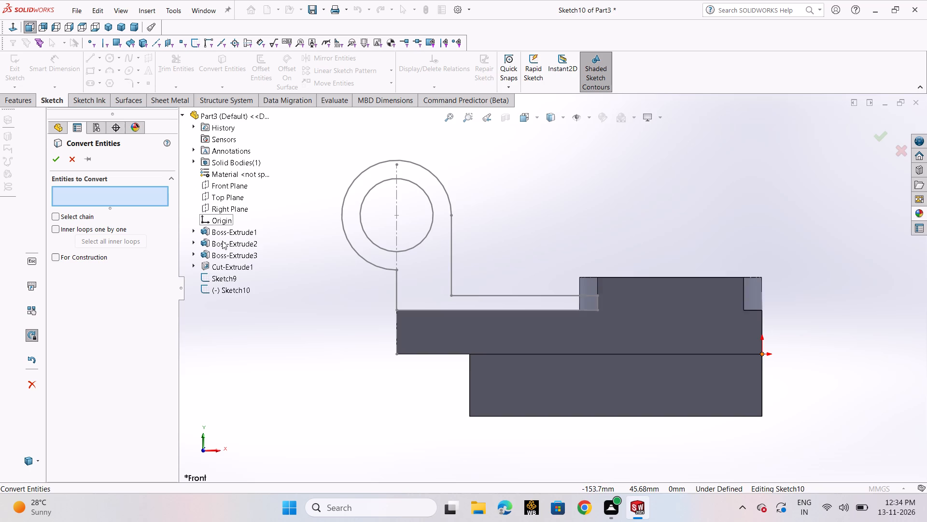
click(225, 280)
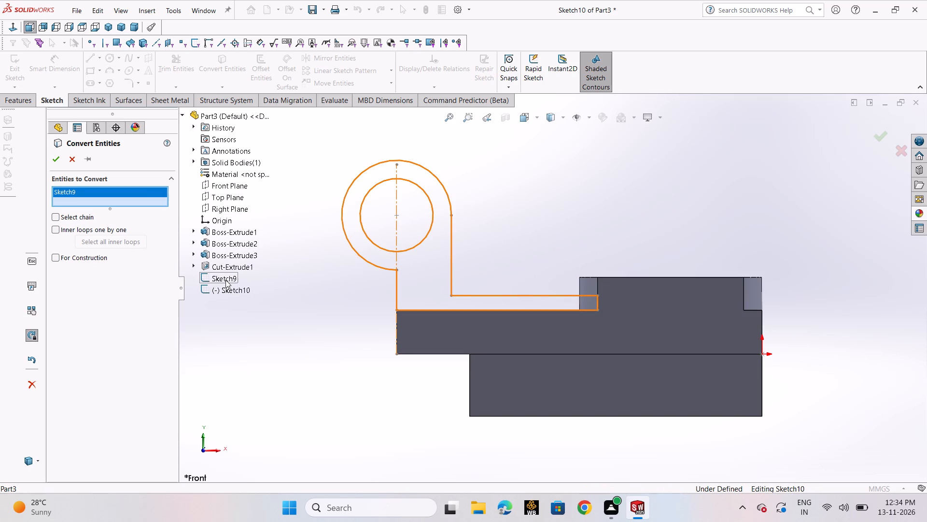
click(54, 162)
scroll(523, 237, up, 2)
middle_drag(534, 229, 475, 294)
click(9, 69)
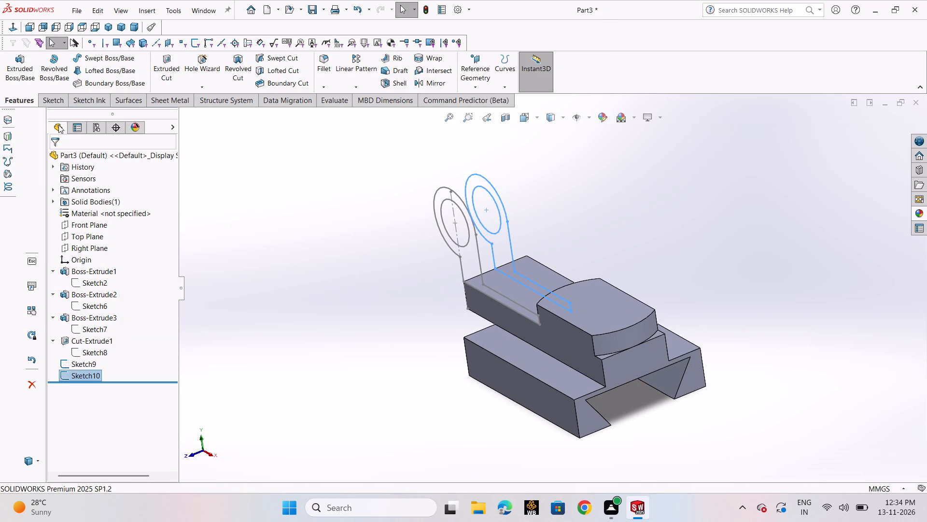
Extrude the converted ring-and-web profile as a merged boss, Mid Plane, with a depth of 30 mm.
click(27, 73)
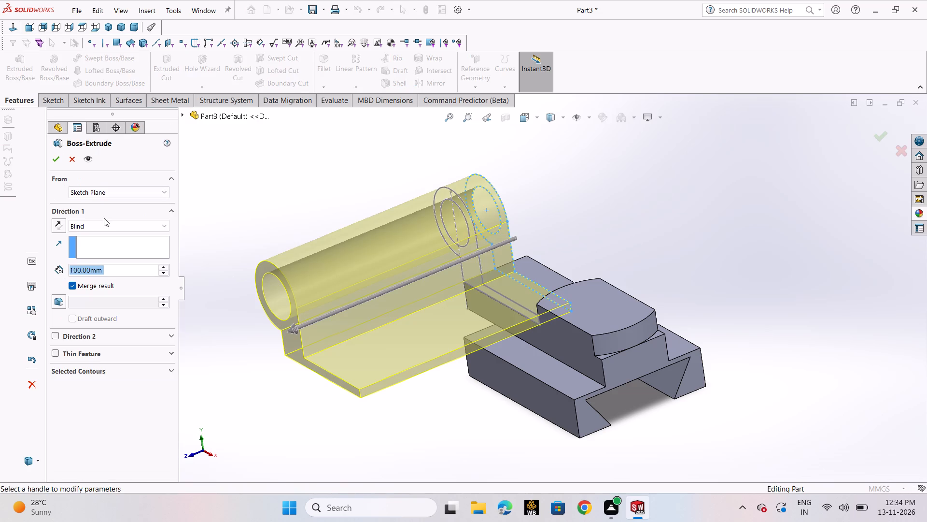
click(109, 226)
click(122, 283)
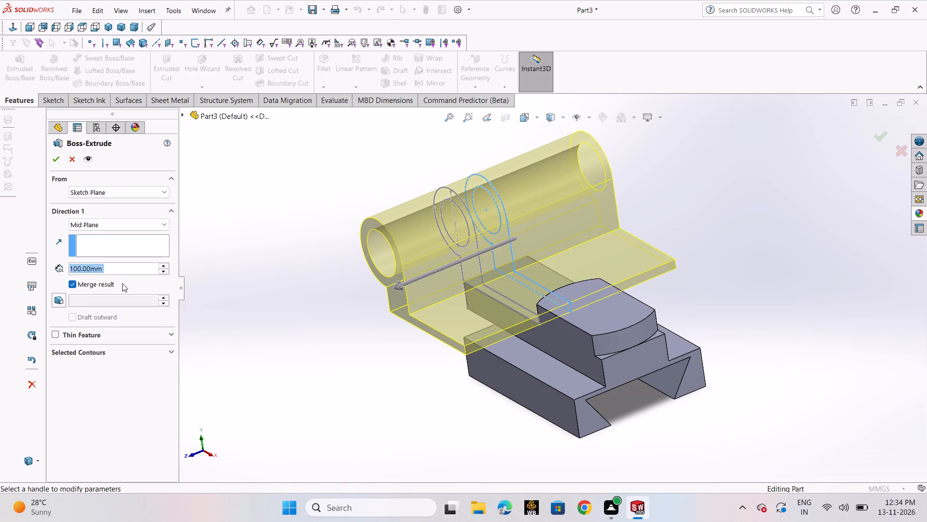
text(30)
key(Return)
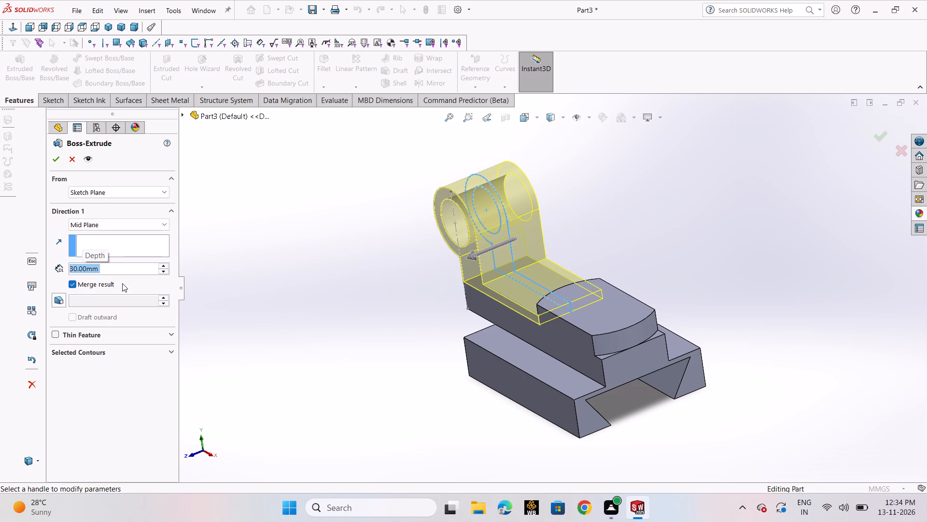
click(59, 162)
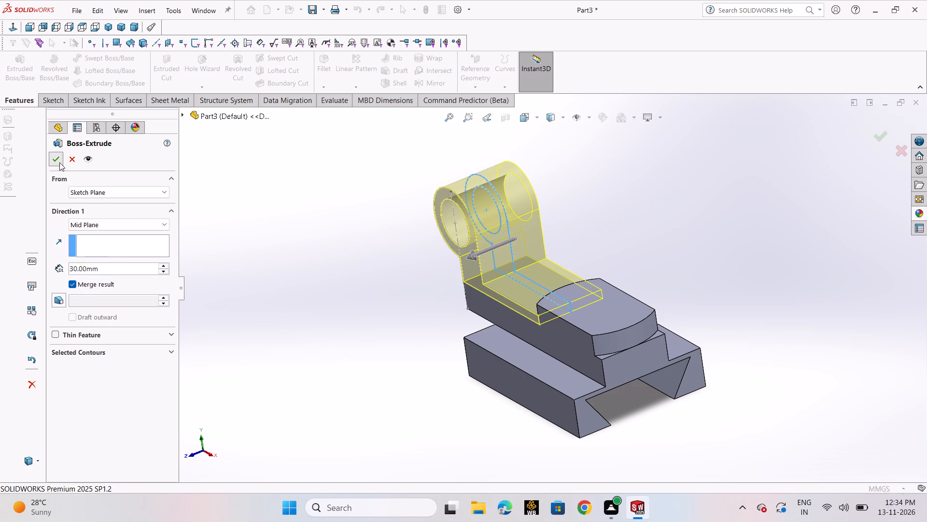
click(401, 282)
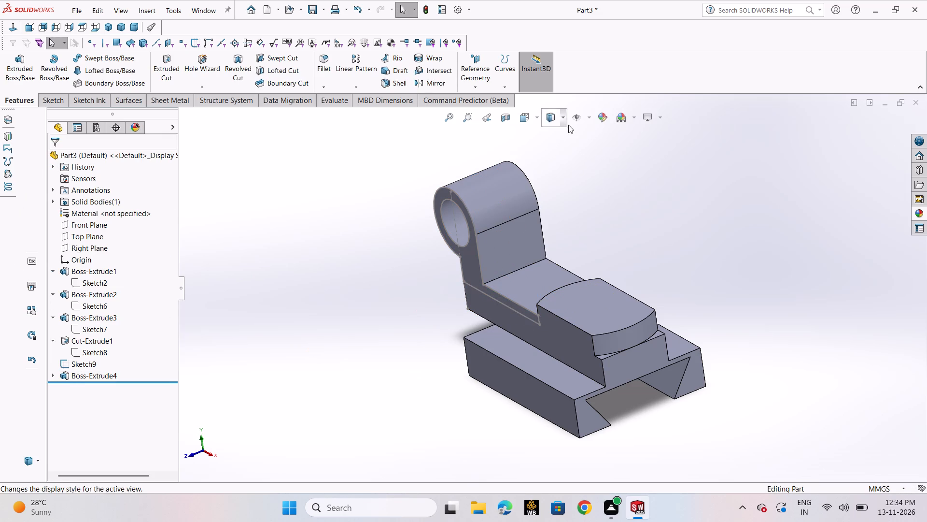
Hide all reference item types in the graphics view.
click(575, 122)
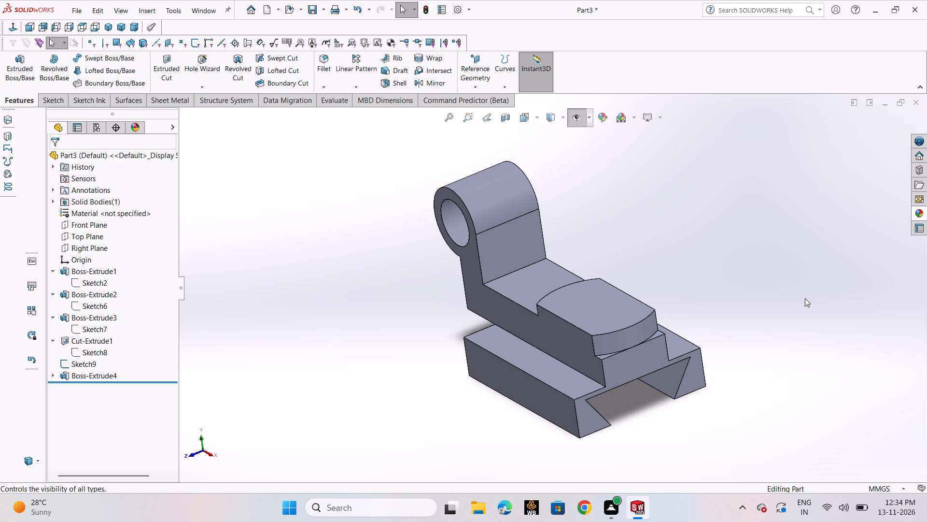
On a new Front Plane sketch, draw a sloping line about 36 mm long from the ring's outer edge to the bar's top edge.
middle_drag(804, 298, 831, 274)
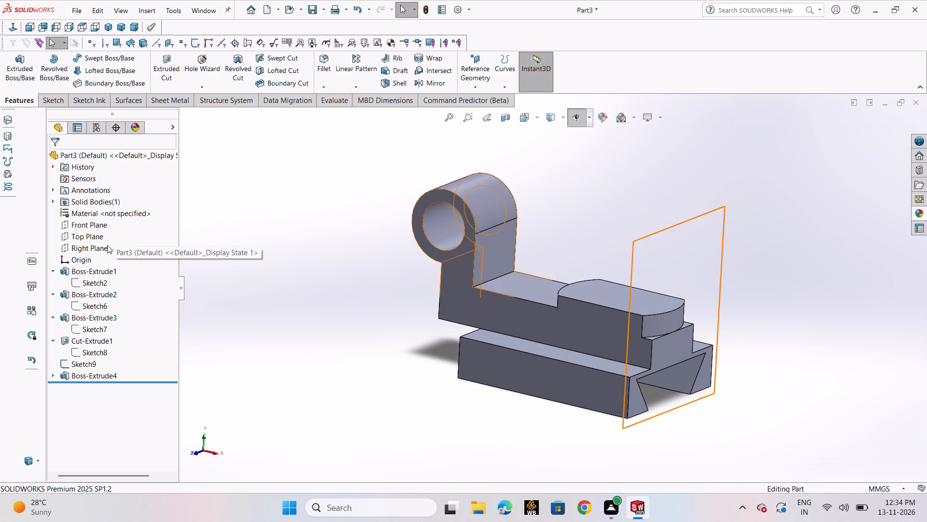
click(98, 227)
click(112, 212)
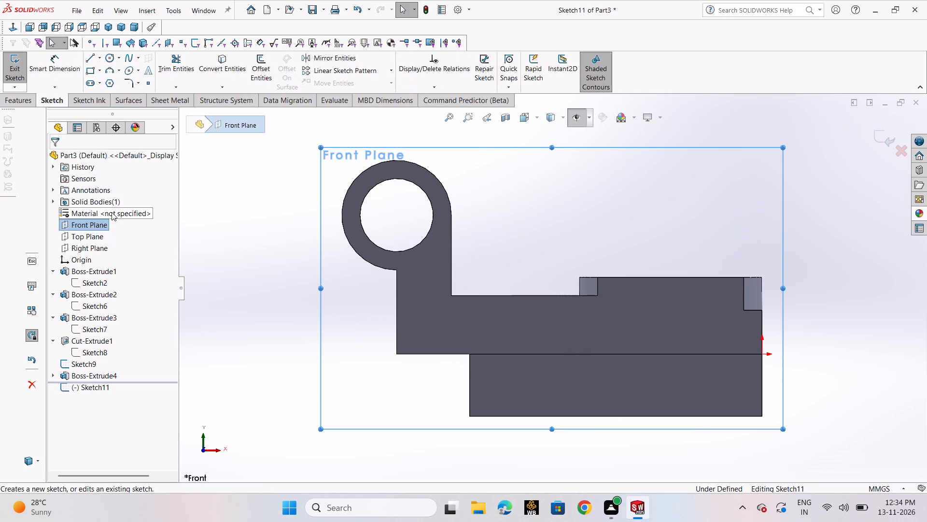
click(88, 61)
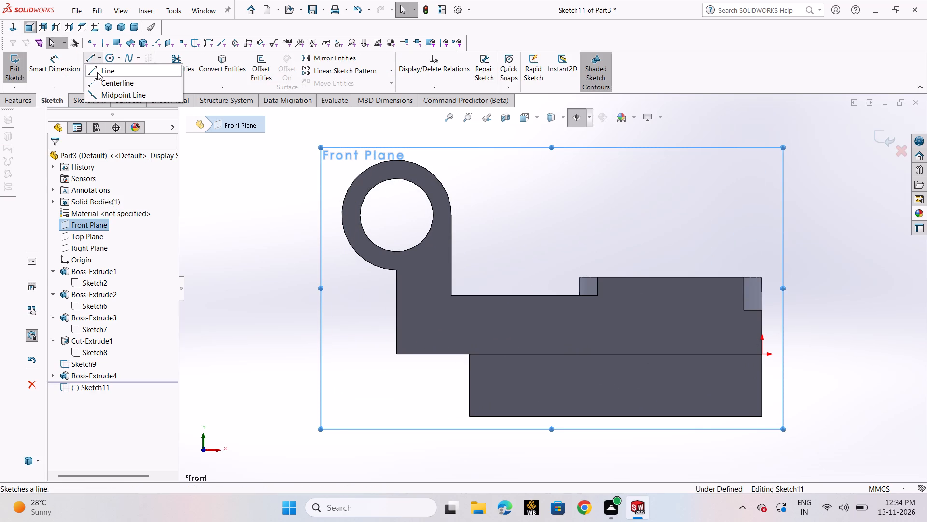
click(97, 72)
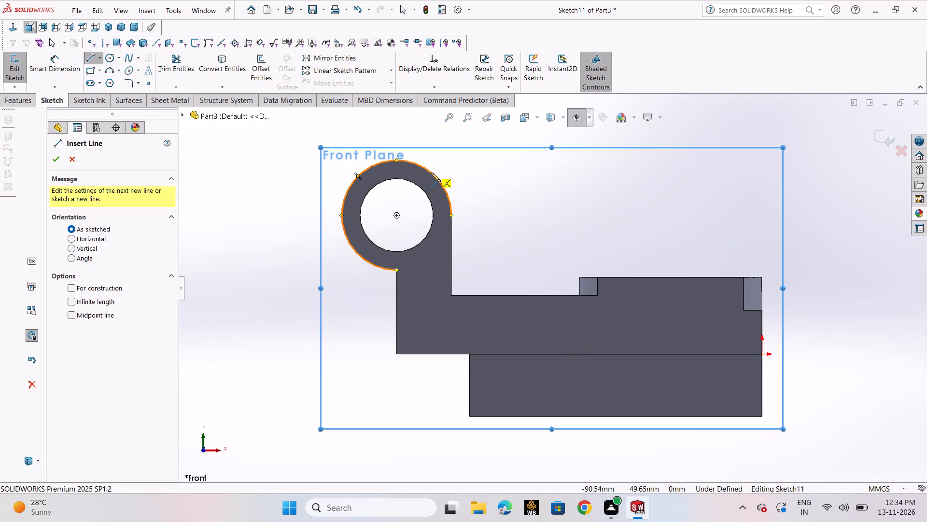
click(431, 173)
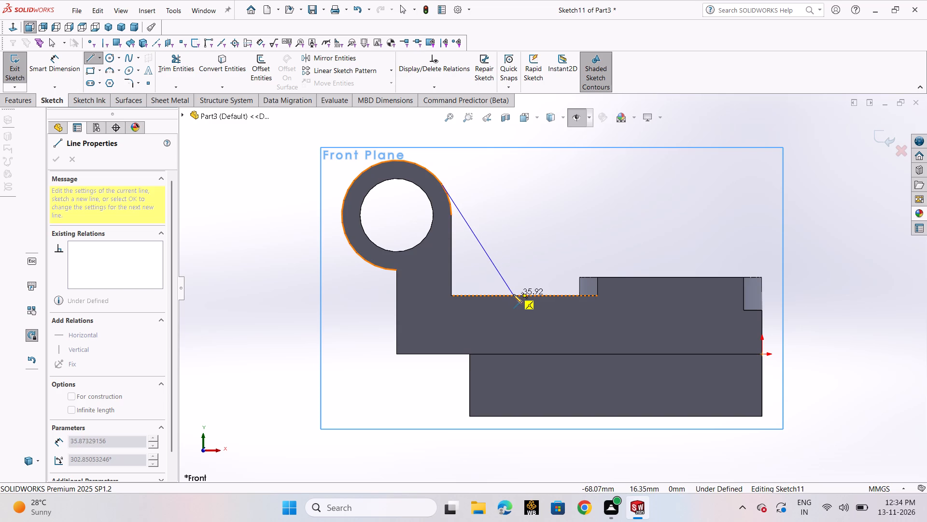
click(513, 294)
right_click(513, 294)
click(523, 300)
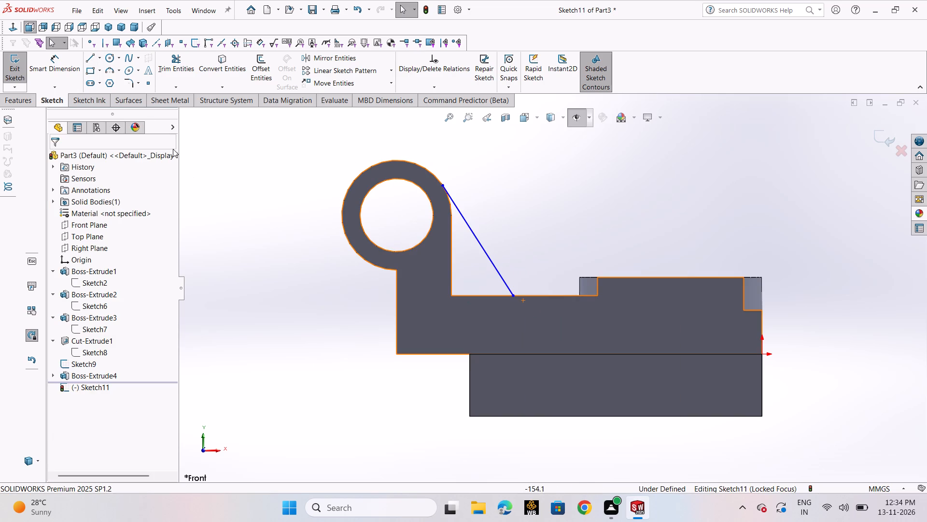
Dimension the sloping line's lower endpoint 20 mm horizontally from the web's vertical edge and exit the sketch.
click(69, 65)
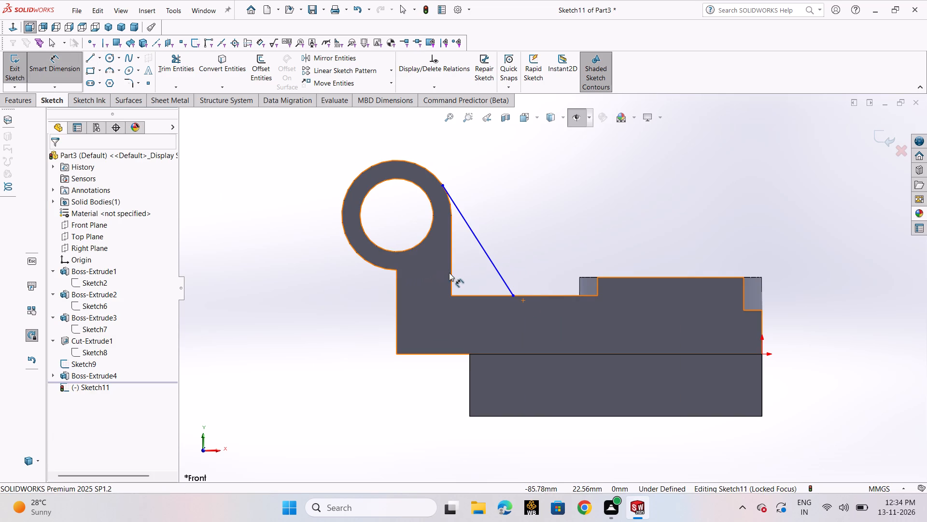
click(513, 294)
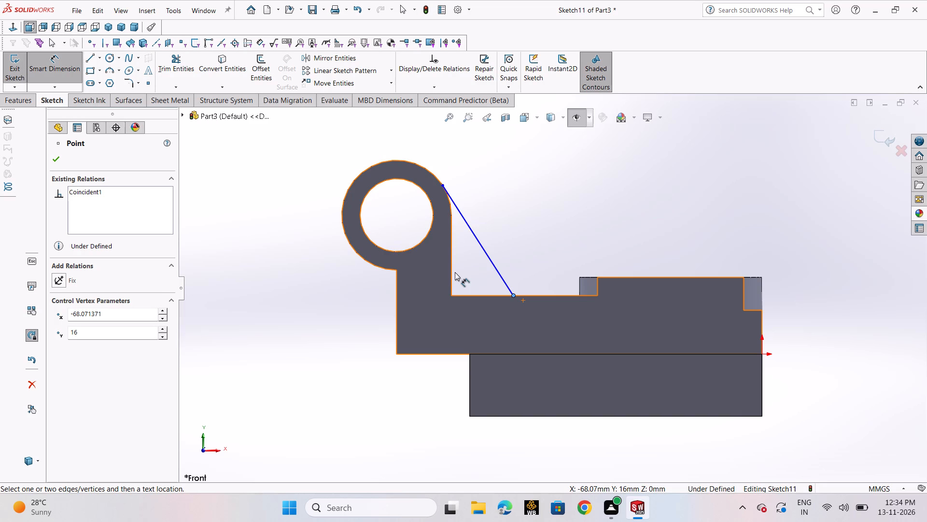
click(452, 270)
click(480, 438)
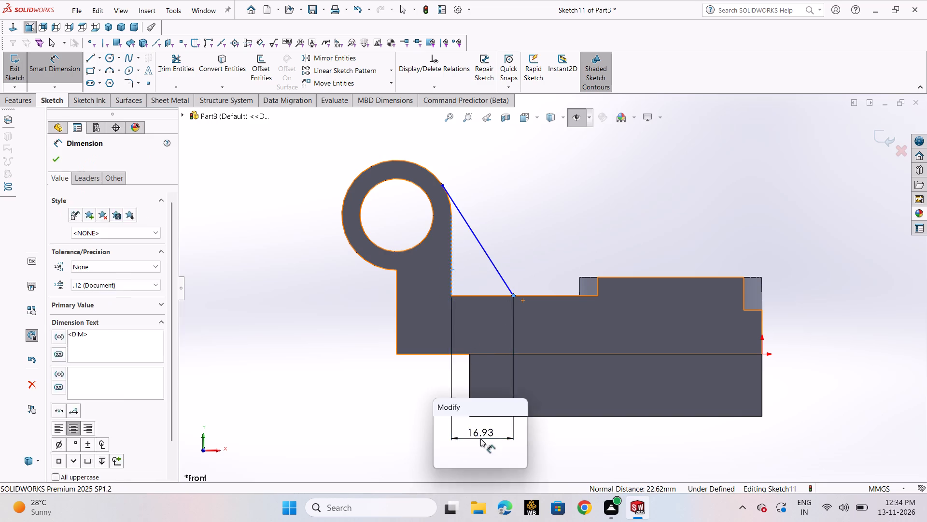
text(20)
key(Return)
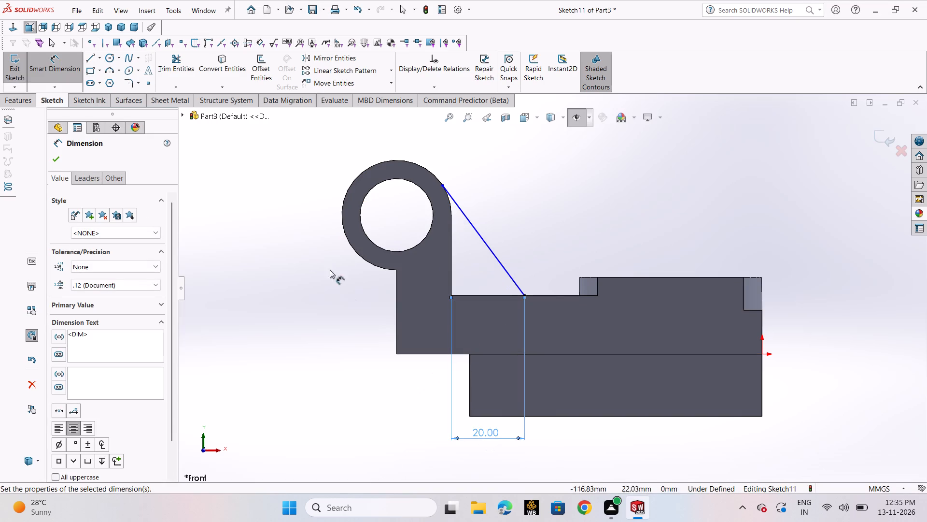
click(61, 154)
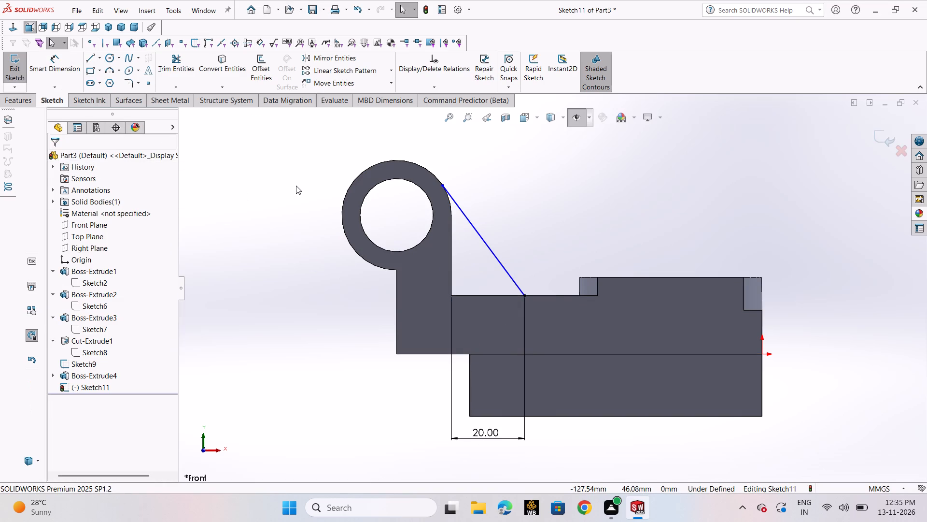
scroll(619, 188, up, 1)
middle_drag(619, 188, 599, 241)
click(15, 72)
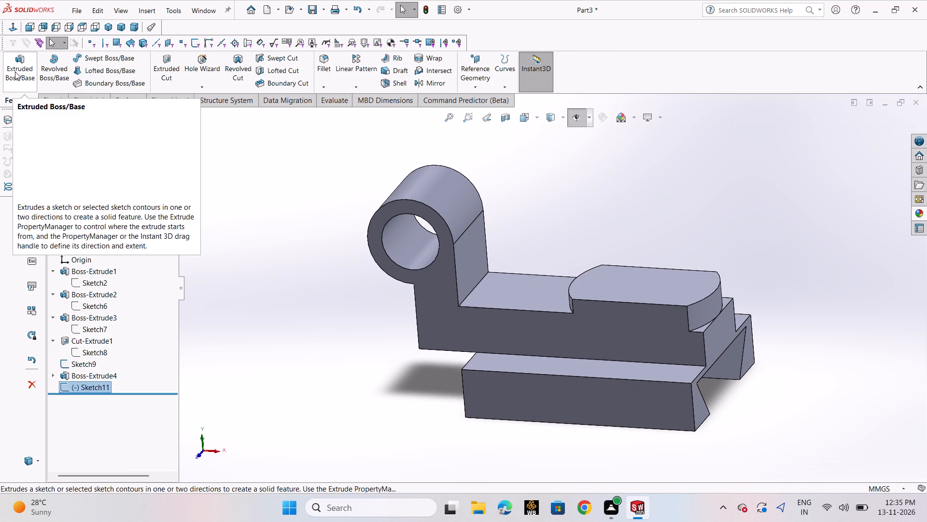
Create a Rib from the sloping line, 10 mm thick on both sides, filling the corner between the web and the bar.
click(393, 60)
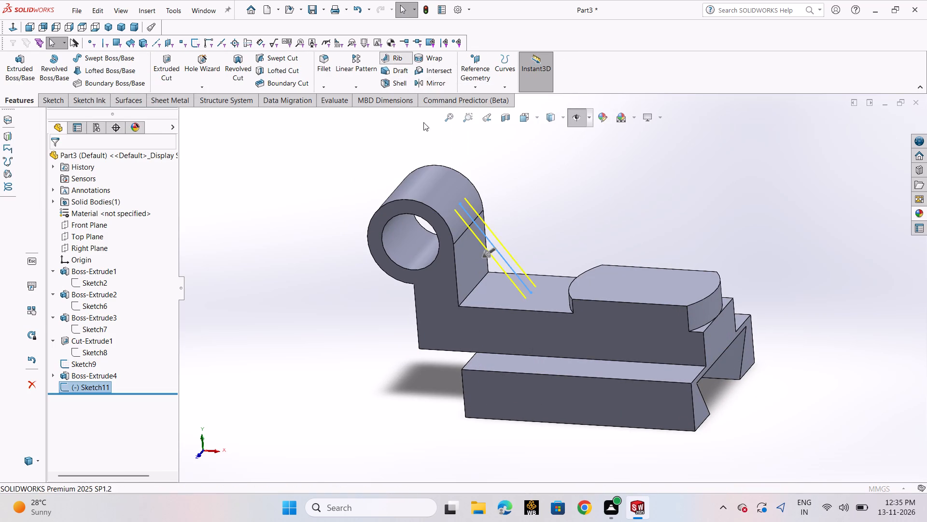
middle_drag(541, 175, 561, 161)
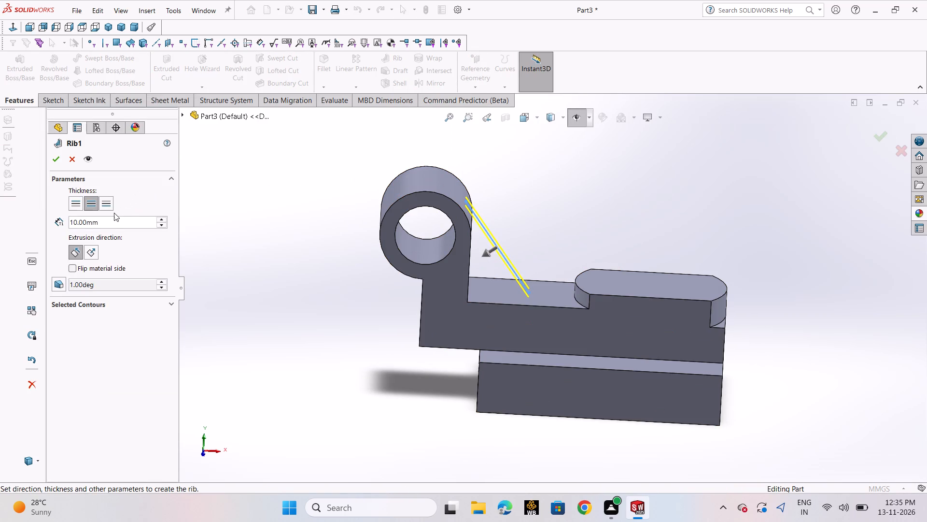
click(60, 161)
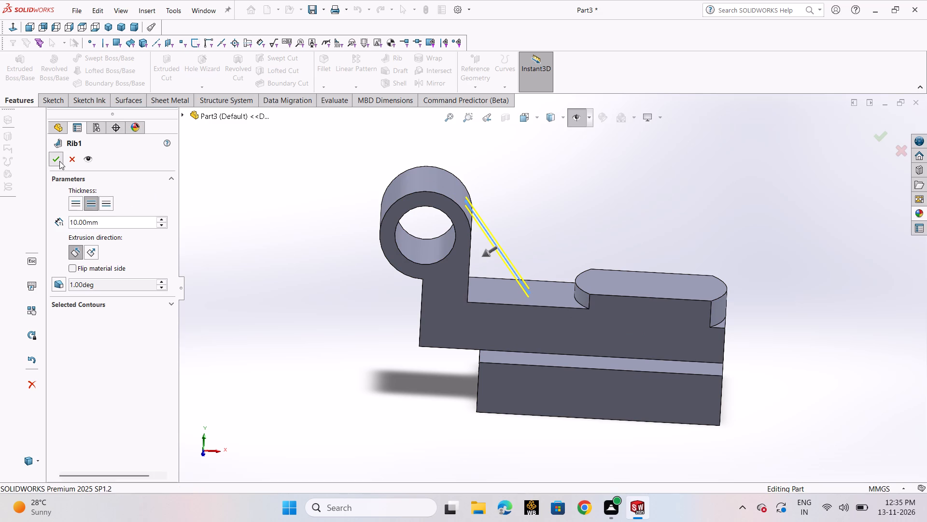
click(364, 338)
middle_drag(518, 345, 480, 295)
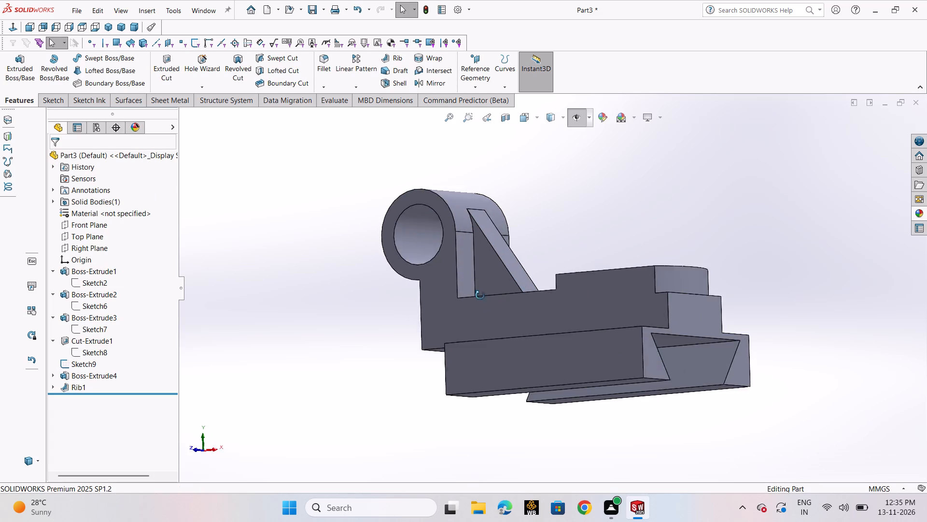
middle_drag(480, 295, 502, 311)
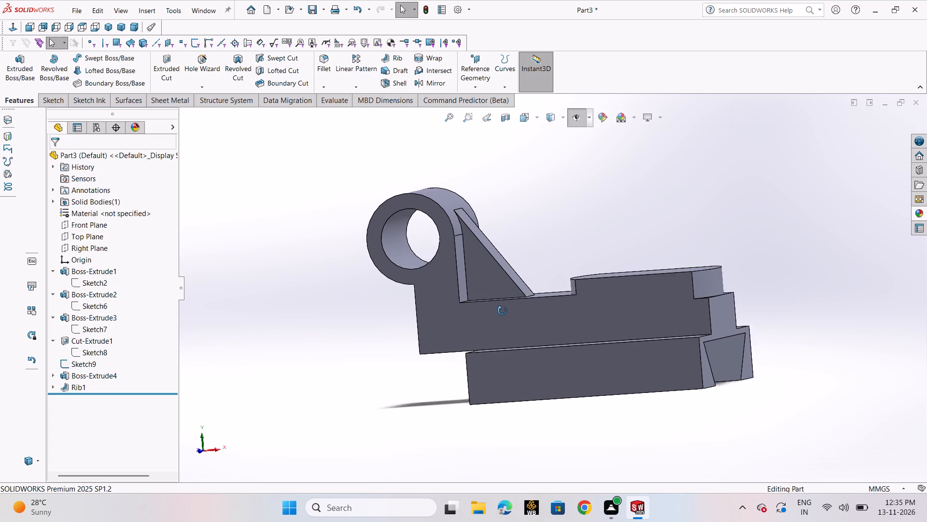
middle_drag(502, 311, 506, 324)
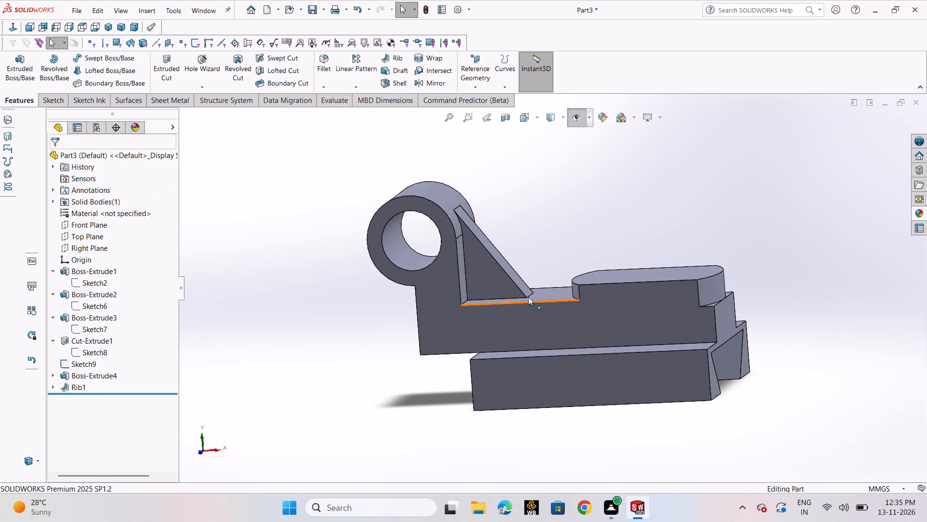
middle_drag(711, 253, 703, 332)
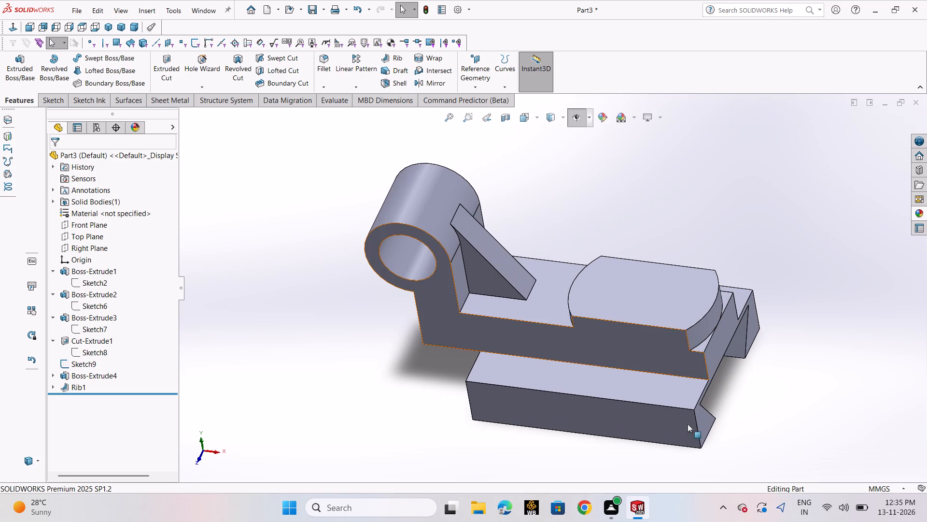
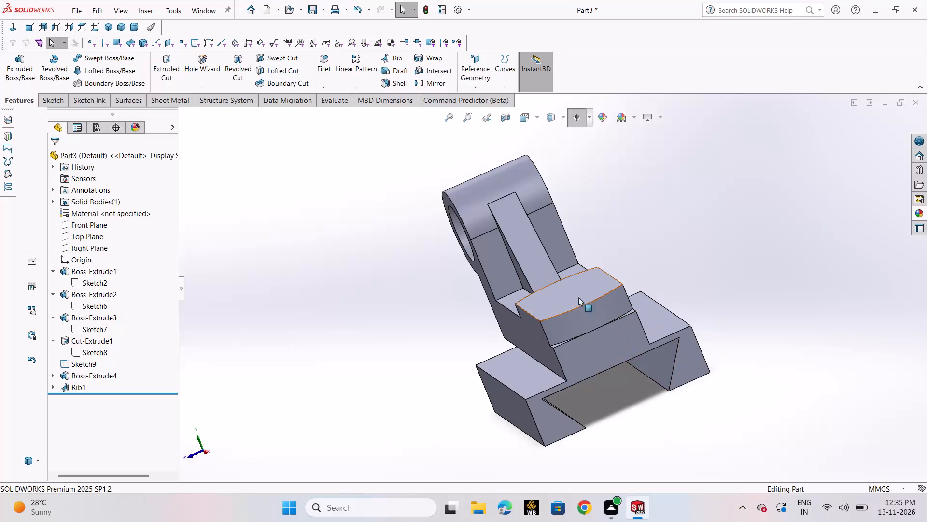
On a new sketch on the side-trimmed boss's top face, draw a circle near the middle of the face.
click(571, 292)
click(623, 264)
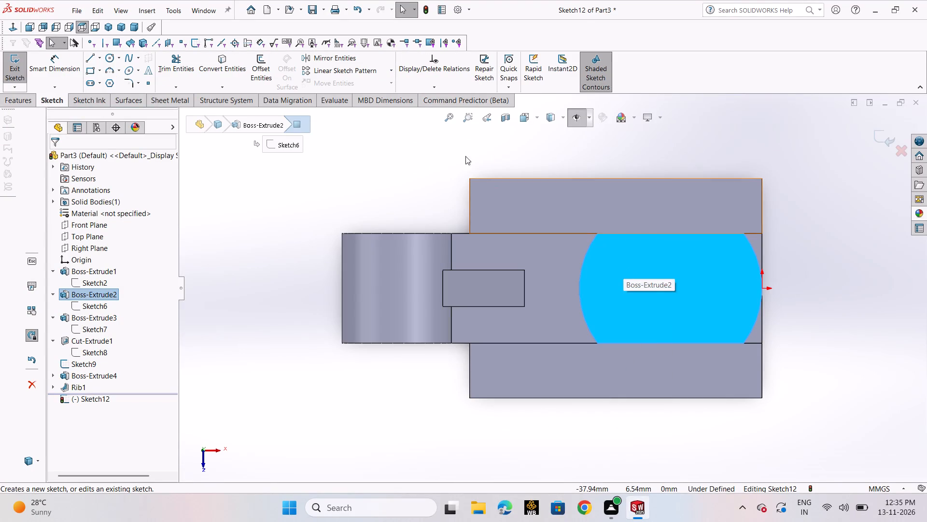
click(112, 58)
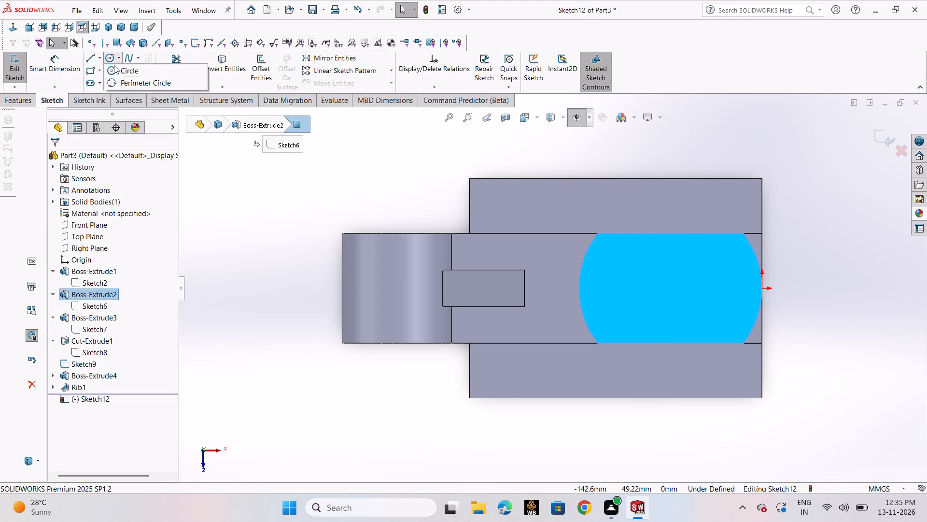
click(115, 68)
click(664, 289)
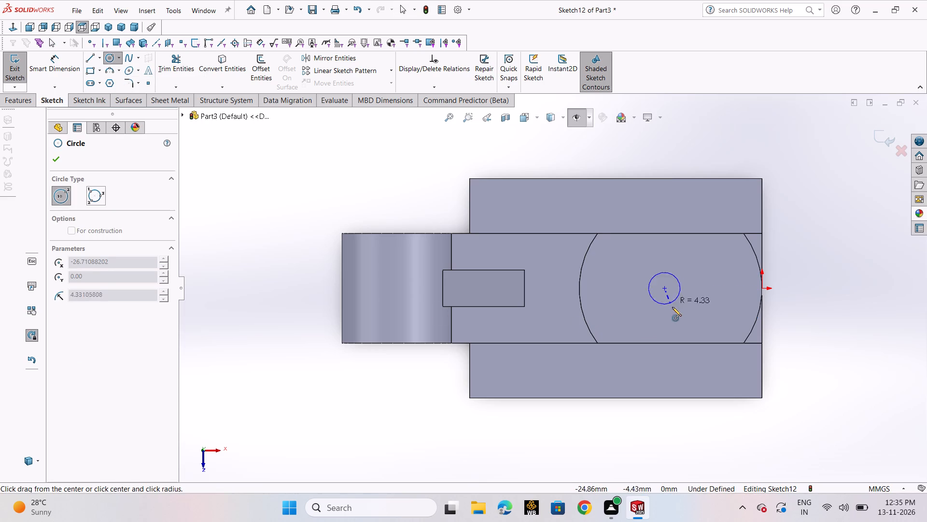
click(676, 316)
right_click(676, 316)
click(688, 321)
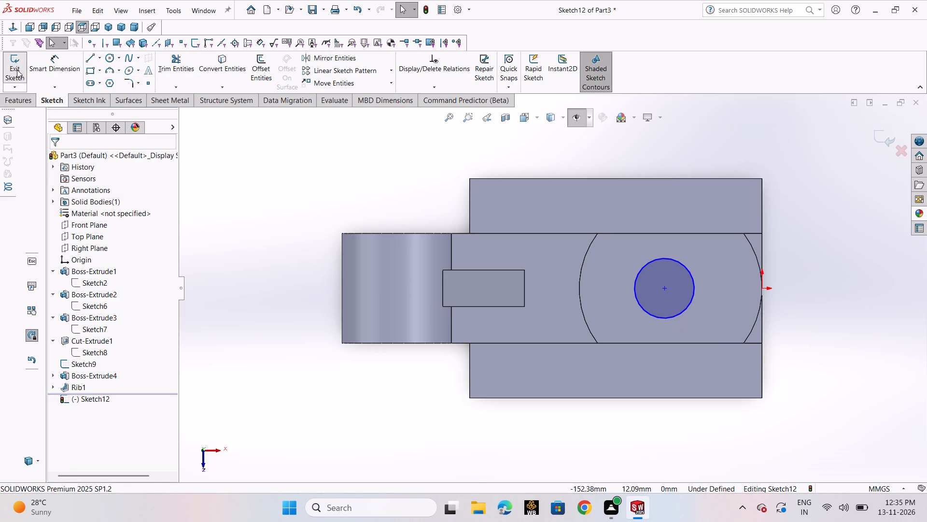
Dimension the circle on the boss's top face to a 20 mm diameter.
click(49, 73)
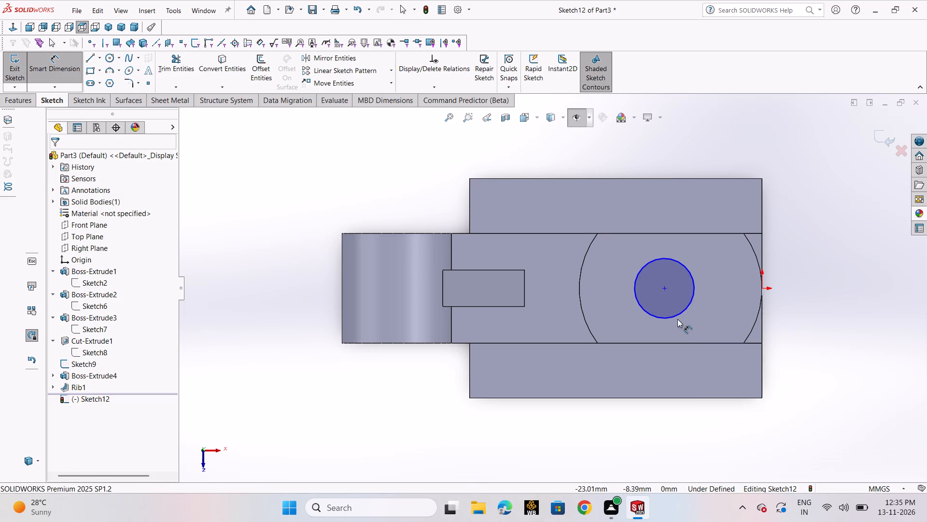
click(675, 318)
click(654, 432)
text(20)
key(Return)
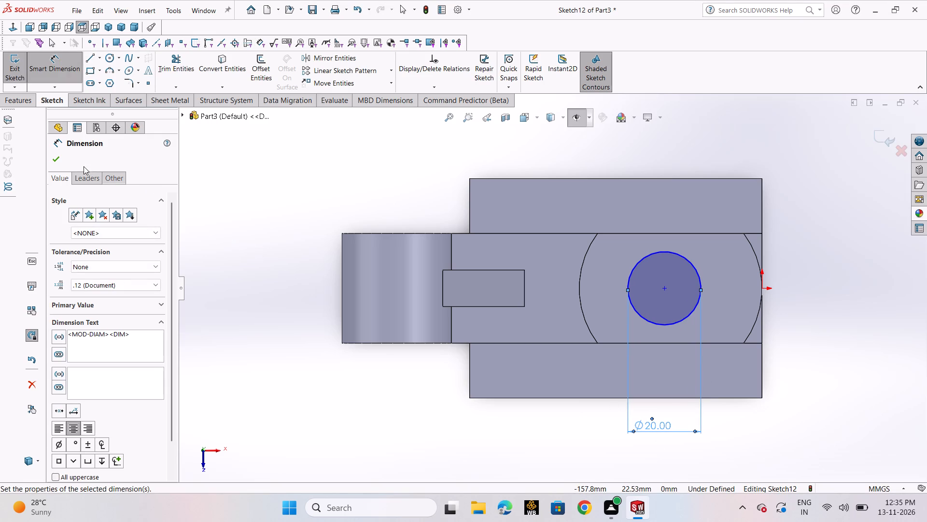
click(56, 156)
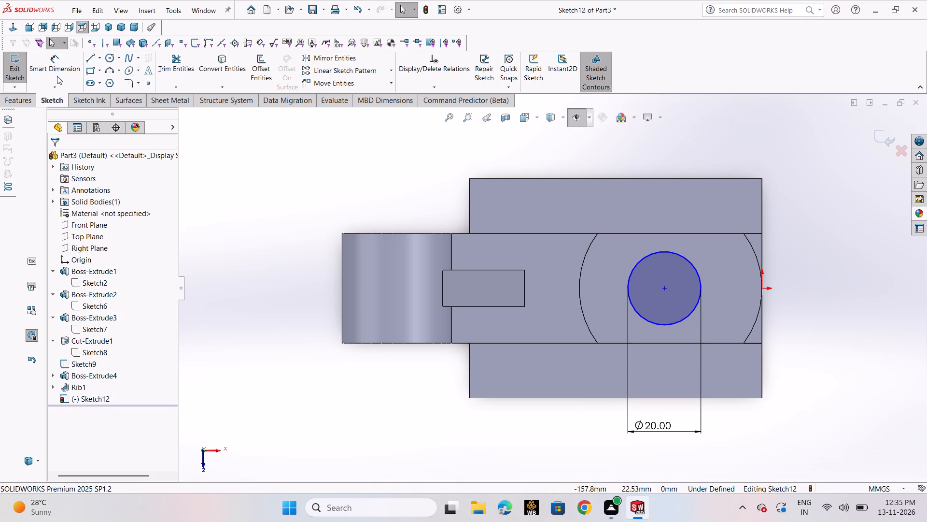
Add a Concentric relation between the circle and the boss's curved end edge nearest the origin, and exit the sketch.
click(442, 86)
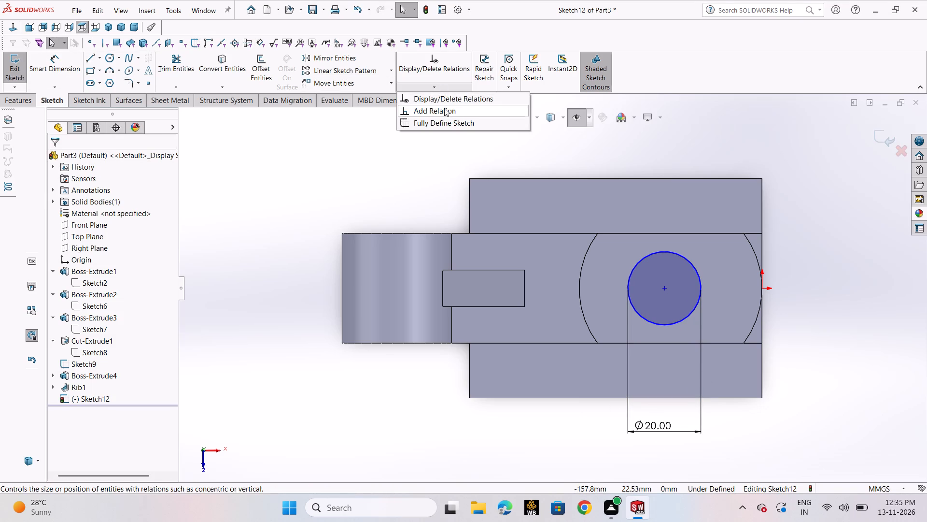
click(445, 109)
click(689, 260)
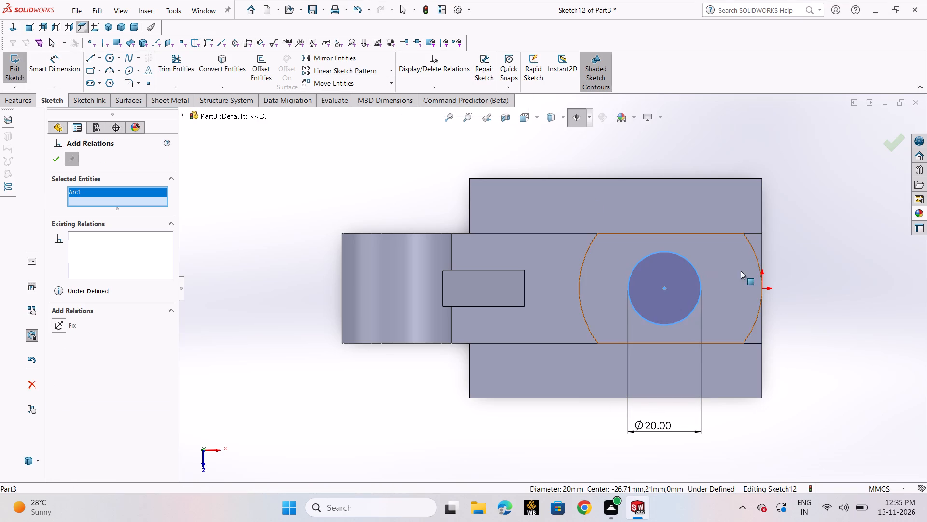
click(754, 252)
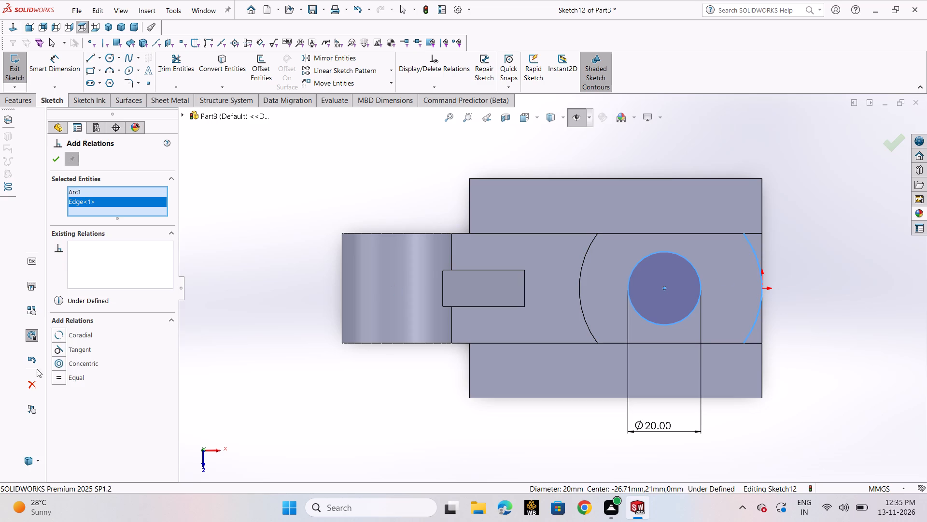
click(65, 361)
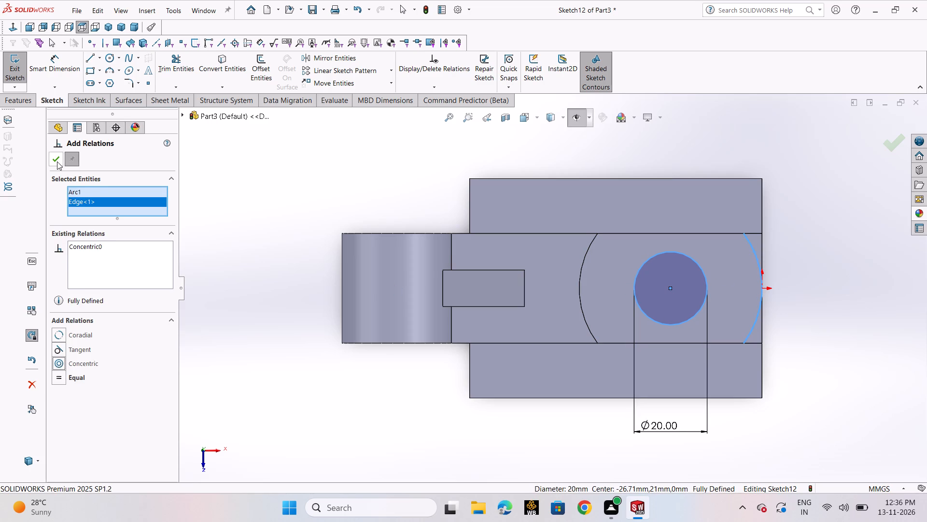
click(57, 161)
click(266, 365)
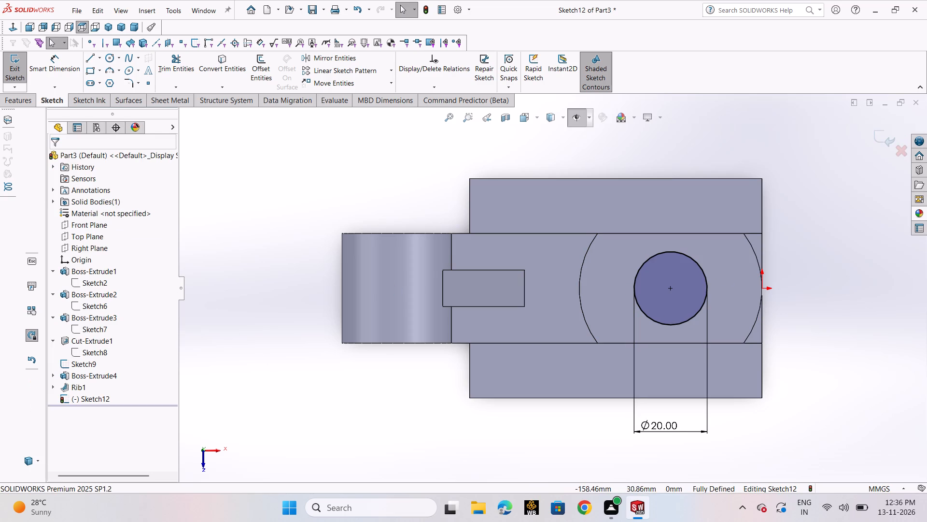
click(13, 72)
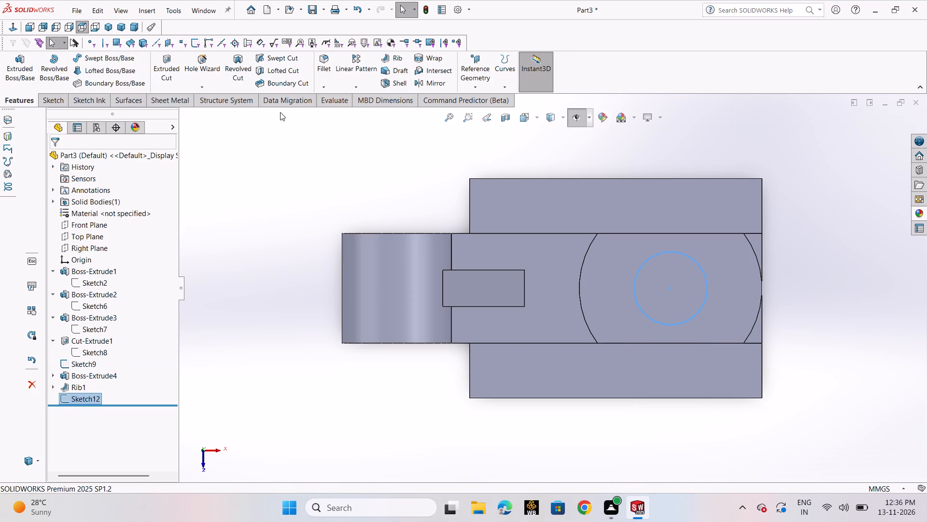
Cut-extrude the circle Blind 30 mm down from the boss's top face to make a hole.
click(157, 65)
scroll(842, 411, up, 1)
middle_drag(818, 401, 797, 337)
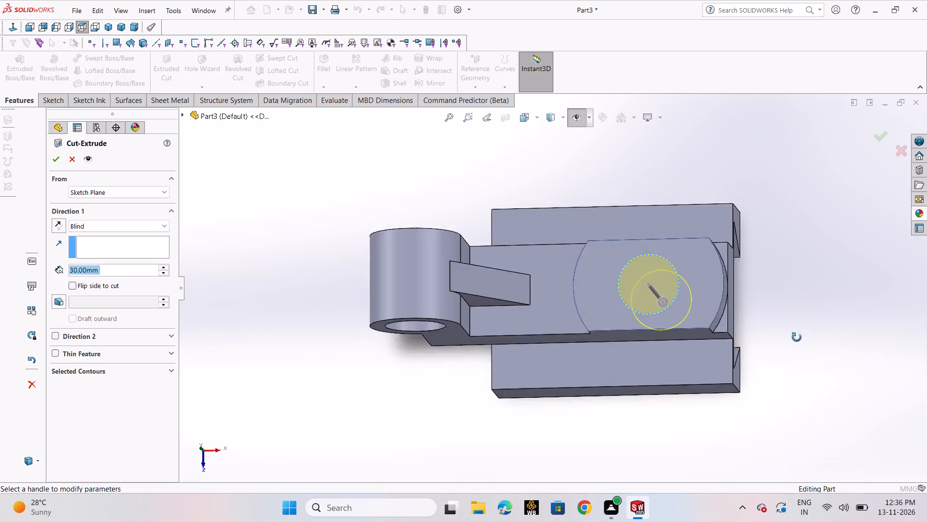
middle_drag(797, 337, 751, 318)
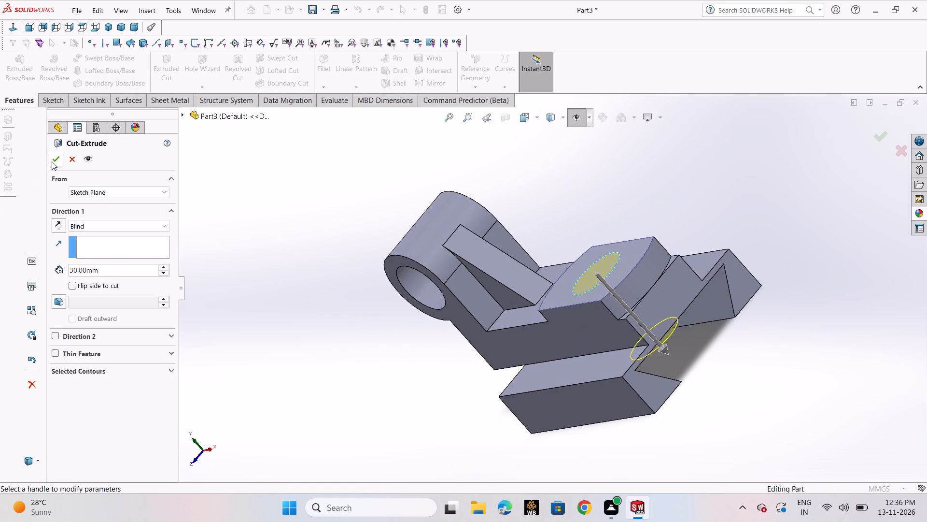
click(57, 161)
click(767, 379)
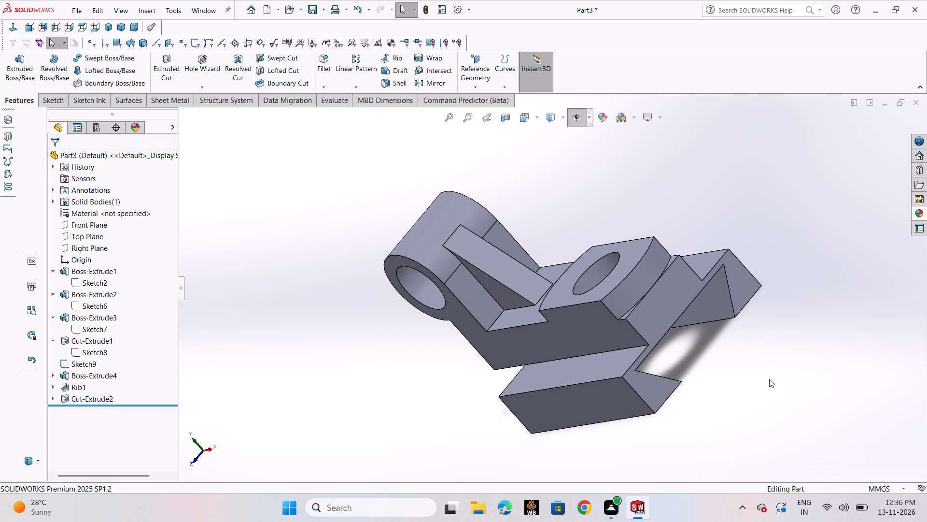
Start saving the finished part as a SOLIDWORKS Part file in the inetenship folder.
key(ctrl+7)
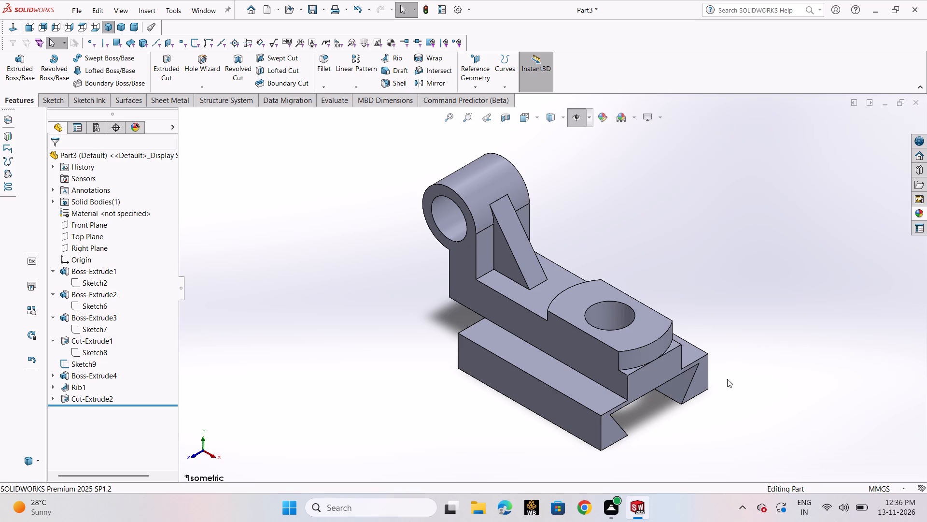
key(ctrl+s)
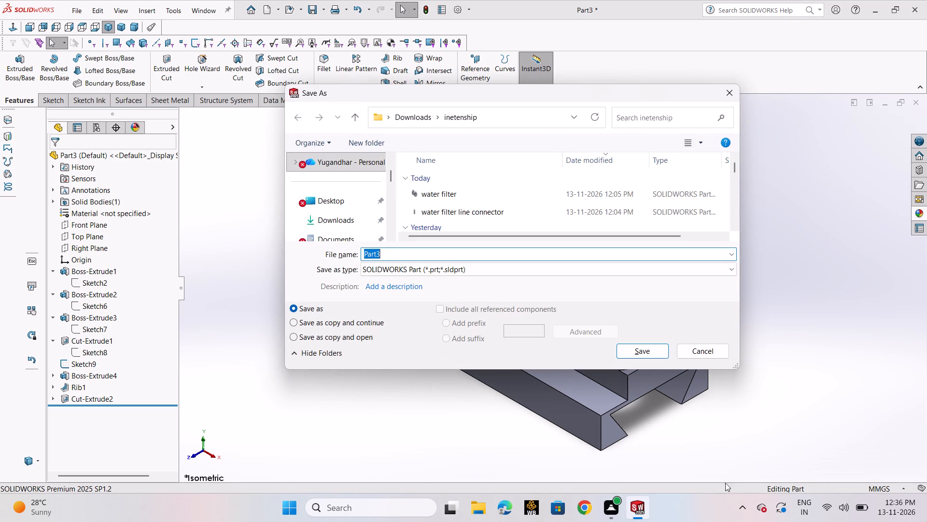
click(642, 507)
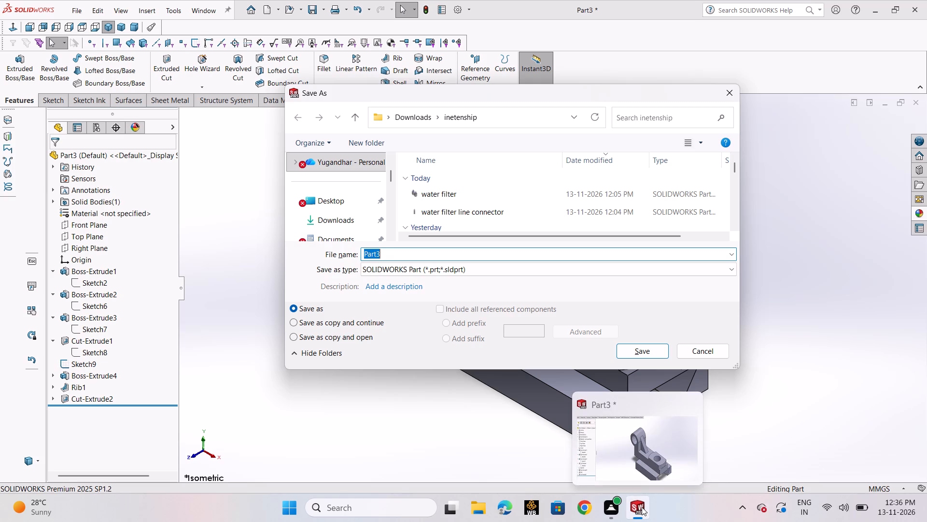
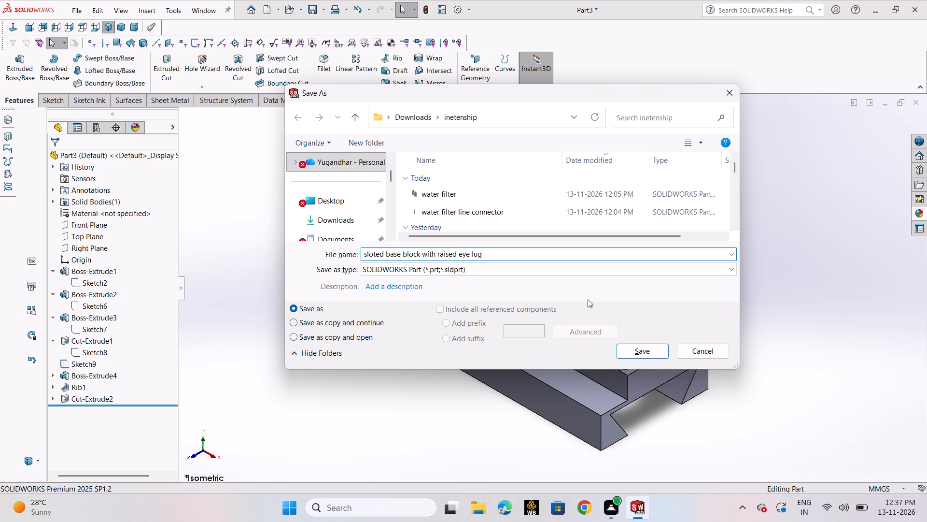
Save the part in the inetenship folder under the name "sloted base block with raised eye lug".
click(638, 350)
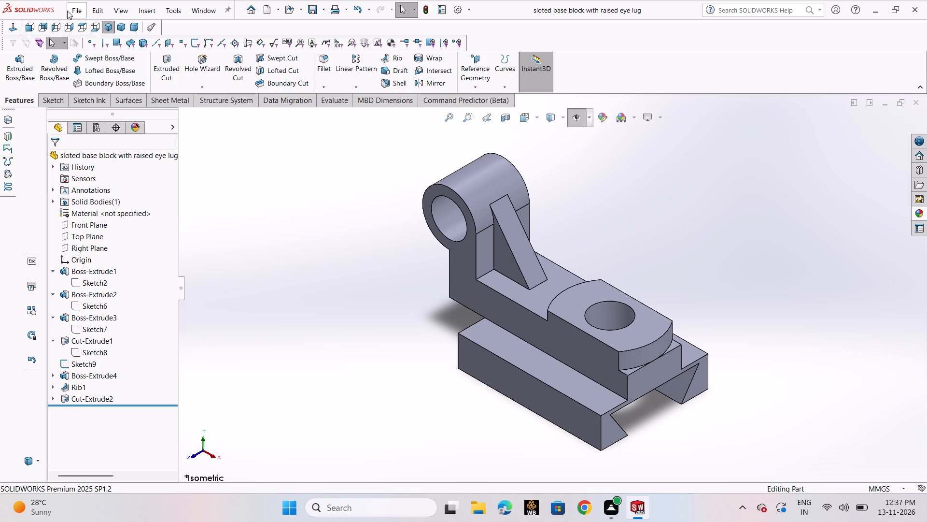
Save a copy of the part in Adobe Portable Document Format (*.pdf).
click(67, 11)
click(124, 140)
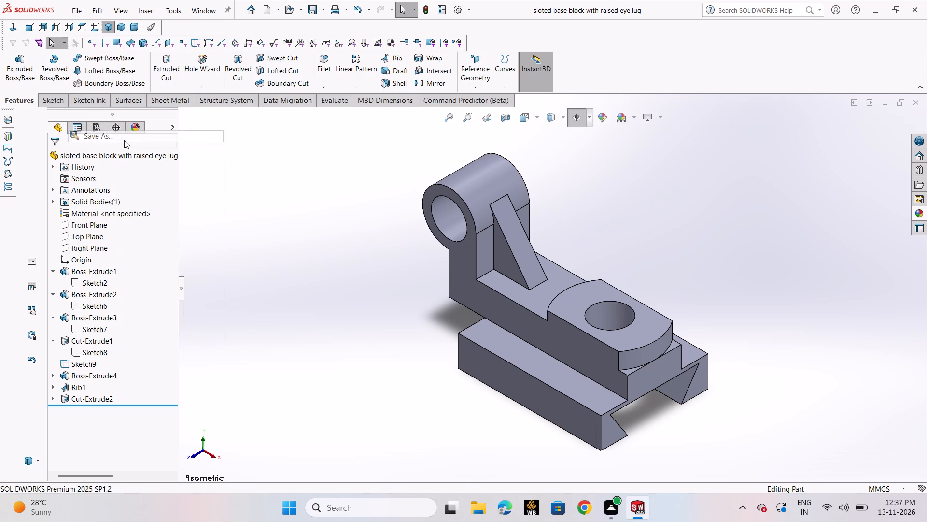
click(528, 270)
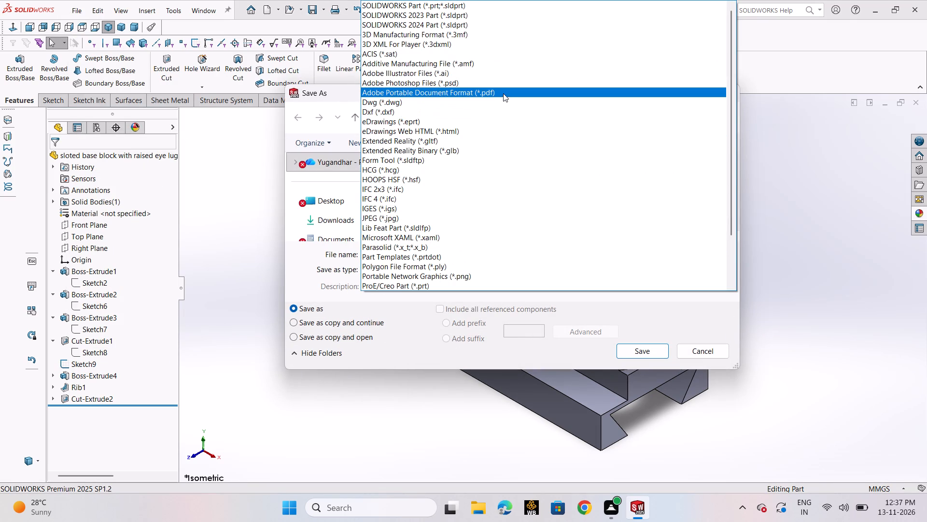
click(503, 93)
click(634, 370)
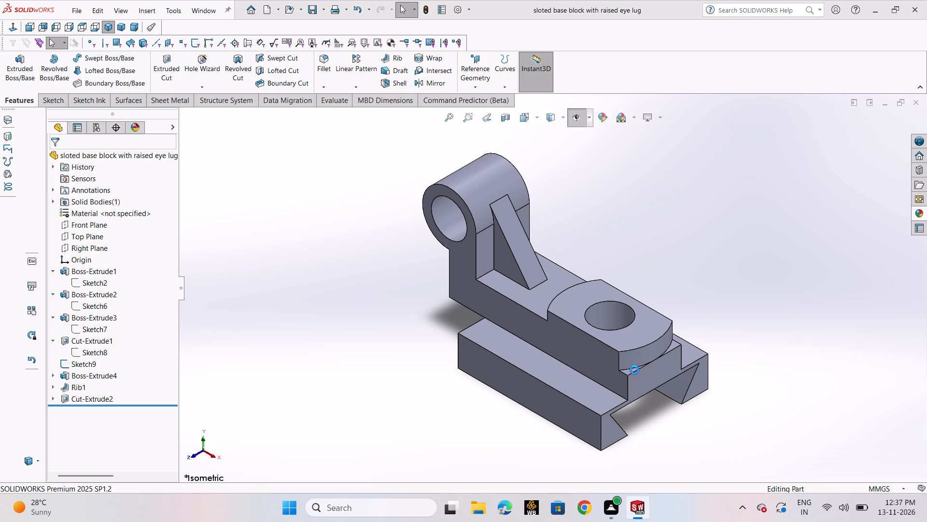